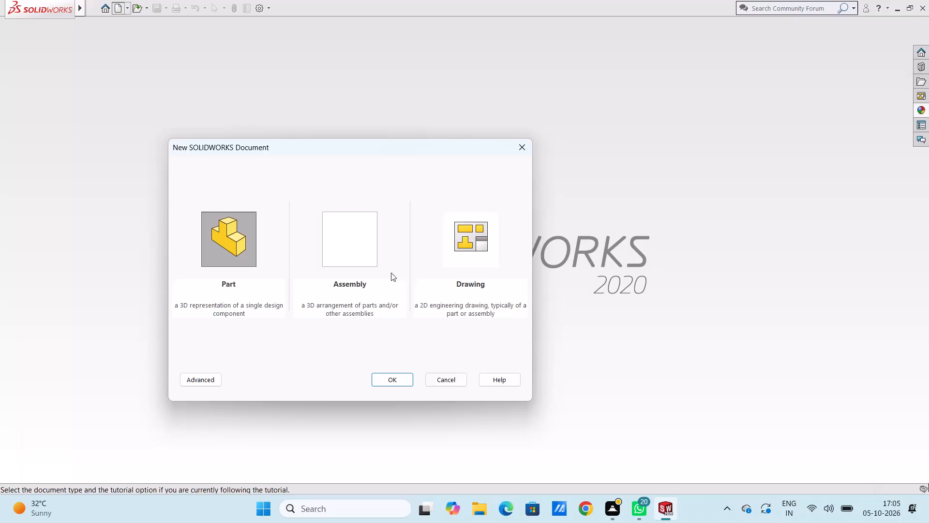
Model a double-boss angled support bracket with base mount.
Create a new part document.
{"action": "left_click", "coordinate": [398, 382]}
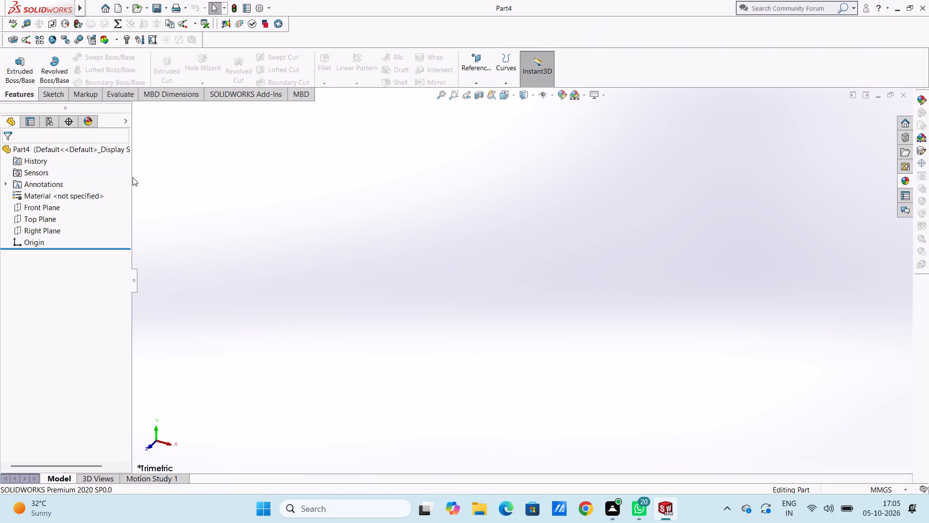
Sketch a center rectangle on the Top Plane, centred on the origin, 140 mm high and 85 mm wide.
{"action": "left_click", "coordinate": [42, 217]}
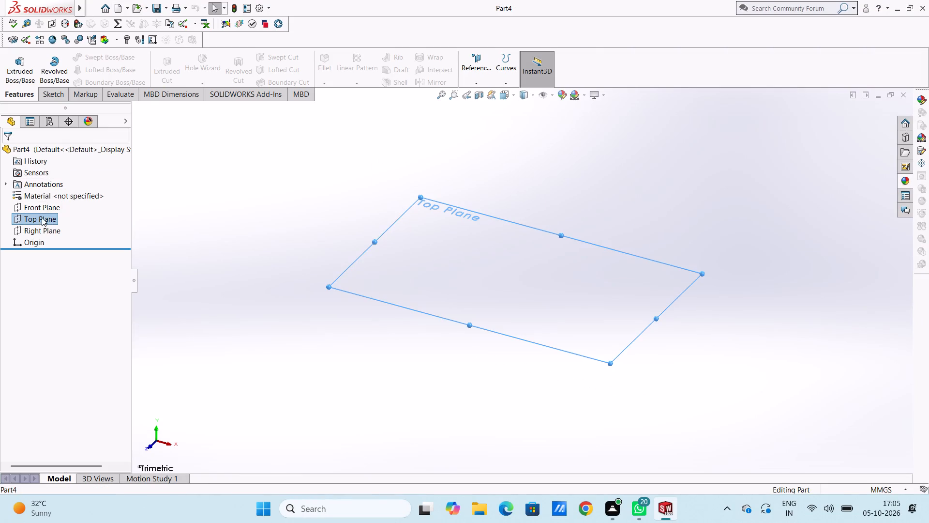
{"action": "left_click", "coordinate": [50, 205]}
{"action": "left_click", "coordinate": [223, 209]}
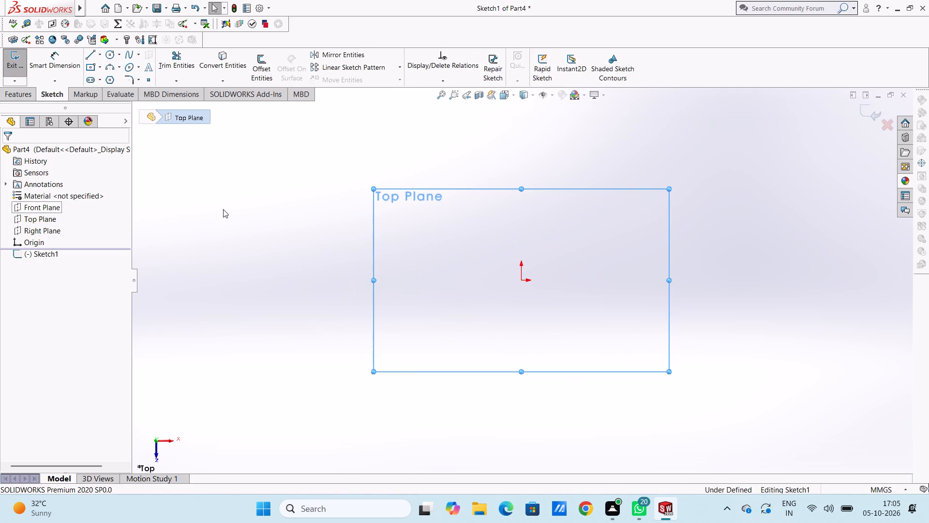
{"action": "left_click", "coordinate": [91, 67]}
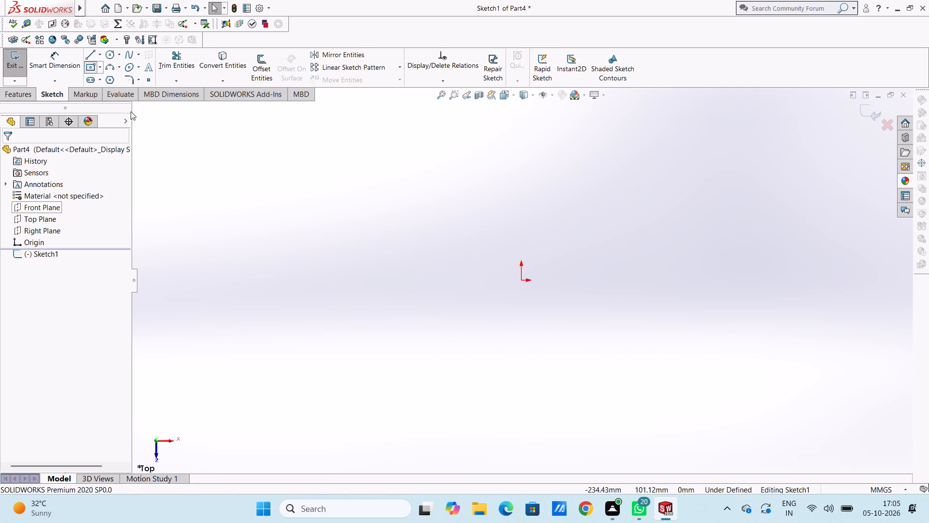
{"action": "left_click", "coordinate": [519, 281]}
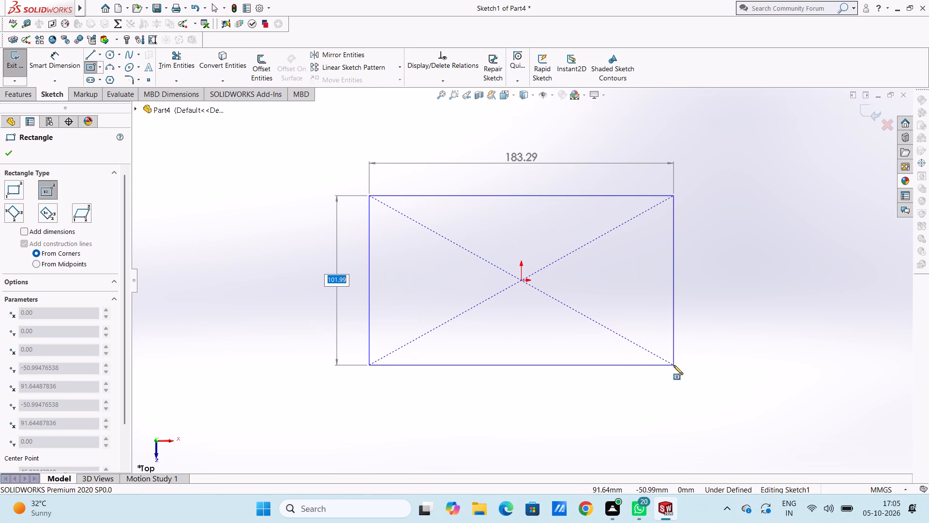
{"action": "type", "text": "140"}
{"action": "key", "text": "Return"}
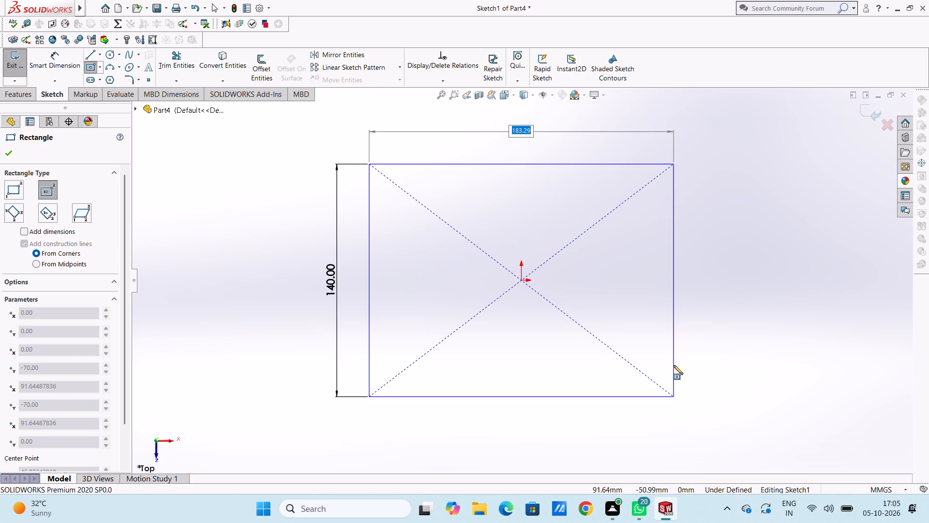
{"action": "type", "text": "85"}
{"action": "key", "text": "Return"}
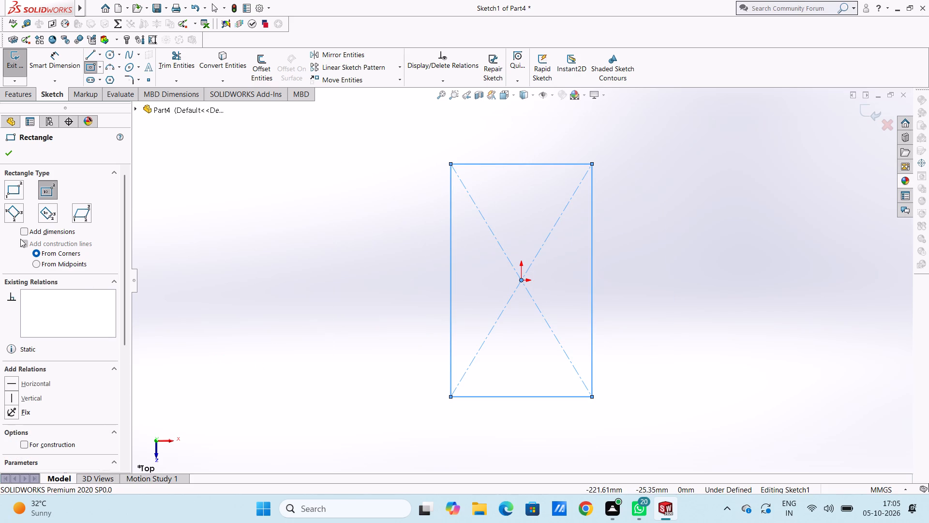
{"action": "left_click", "coordinate": [9, 156]}
Add driving dimensions of 140 mm to the rectangle's vertical side and 85 mm to its bottom side.
{"action": "scroll", "coordinate": [206, 246], "scroll_direction": "up", "scroll_amount": 3}
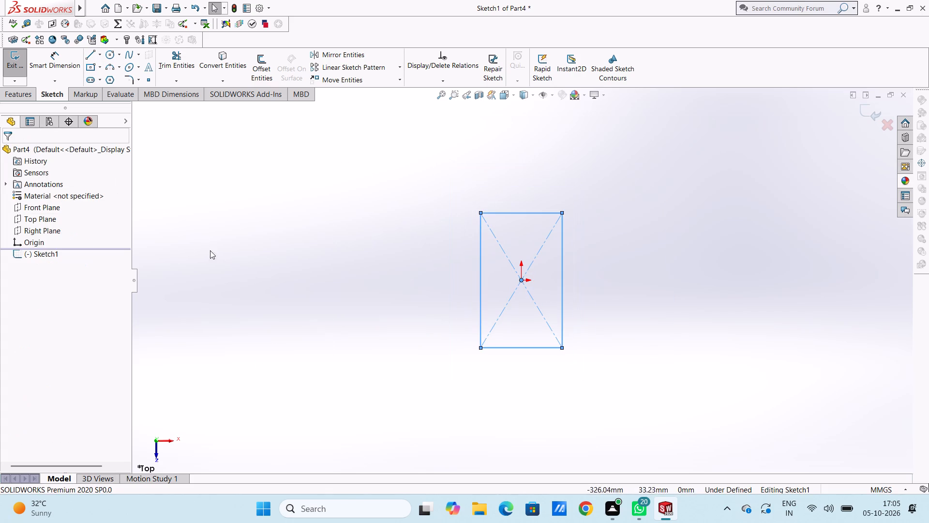
{"action": "middle_click_drag", "start_coordinate": [266, 289], "coordinate": [248, 238]}
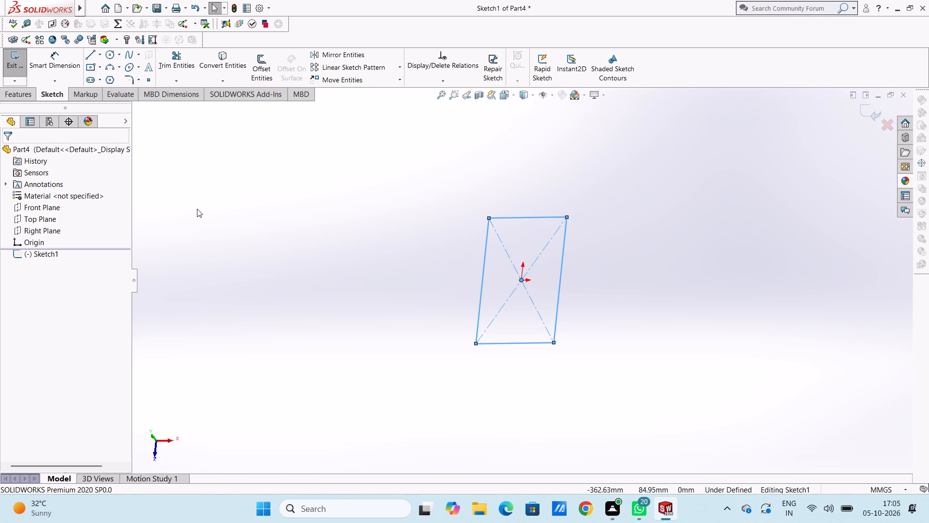
{"action": "key", "text": "ctrl+7"}
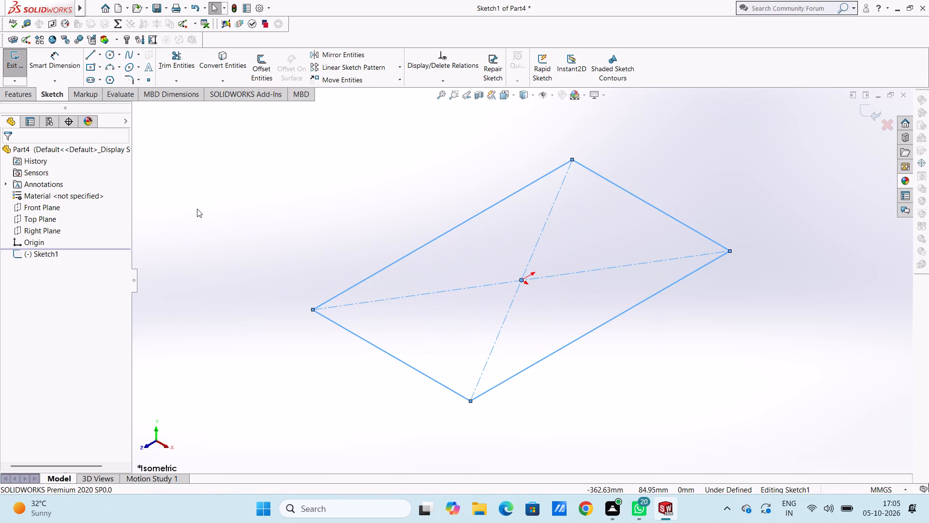
{"action": "key", "text": "ctrl+5"}
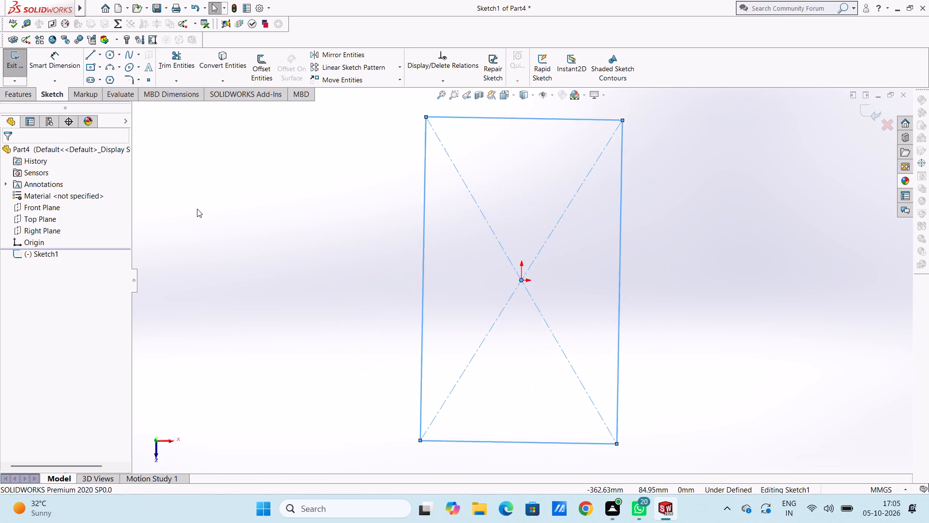
{"action": "scroll", "coordinate": [197, 209], "scroll_direction": "up", "scroll_amount": 1}
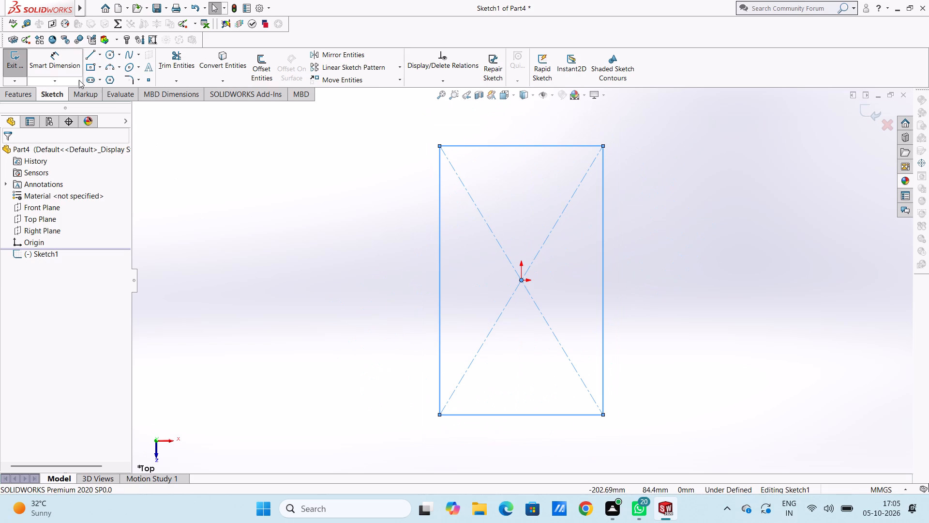
{"action": "left_click", "coordinate": [72, 66]}
{"action": "left_click", "coordinate": [438, 257]}
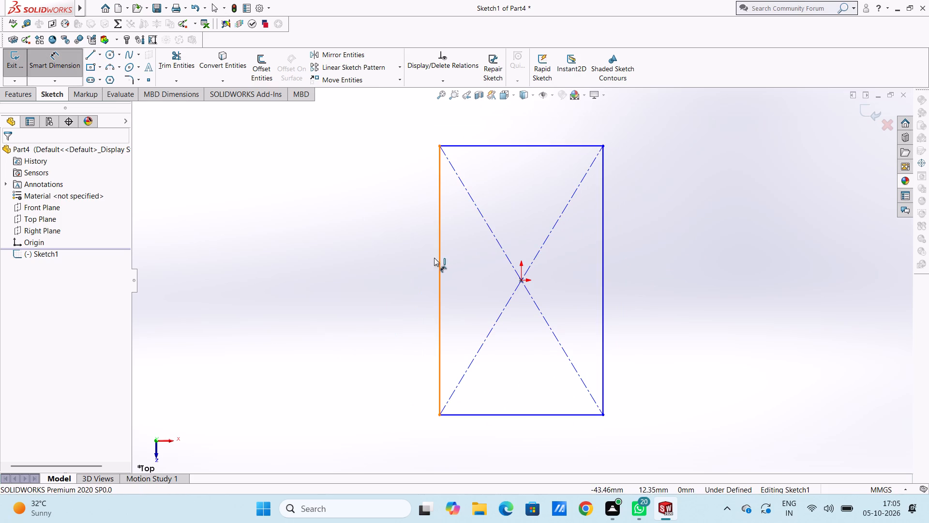
{"action": "left_click", "coordinate": [308, 251]}
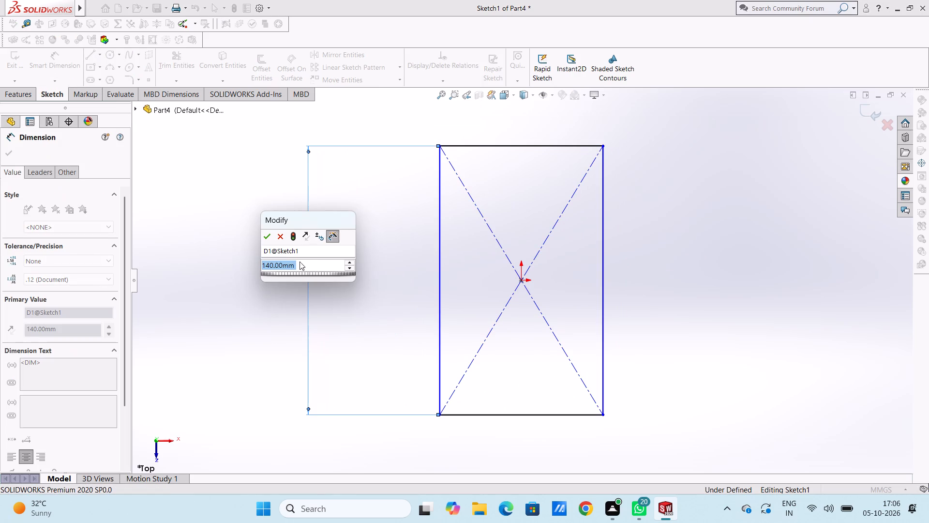
{"action": "left_click", "coordinate": [265, 234]}
{"action": "left_click", "coordinate": [260, 231]}
{"action": "scroll", "coordinate": [390, 277], "scroll_direction": "up", "scroll_amount": 3}
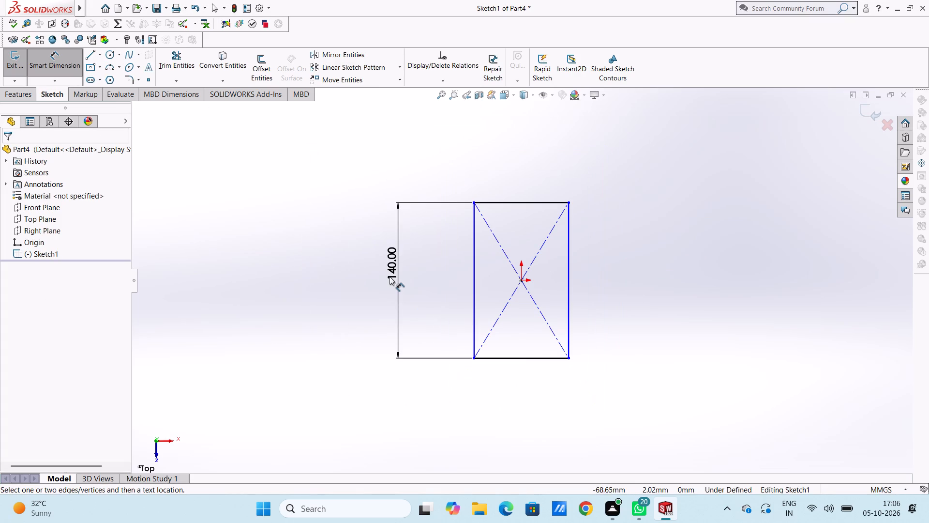
{"action": "left_click", "coordinate": [520, 363]}
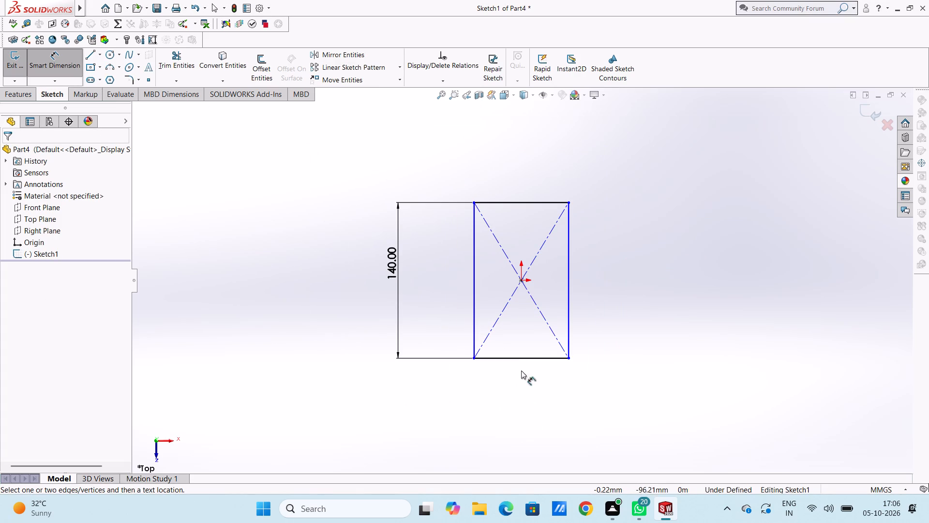
{"action": "left_click", "coordinate": [519, 357]}
{"action": "left_click", "coordinate": [518, 433]}
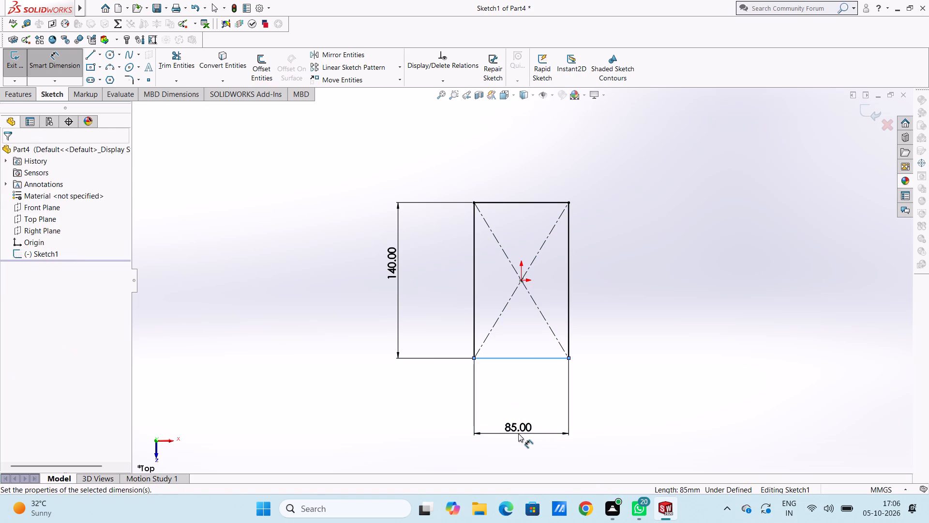
{"action": "left_click", "coordinate": [473, 420]}
{"action": "left_click", "coordinate": [442, 422]}
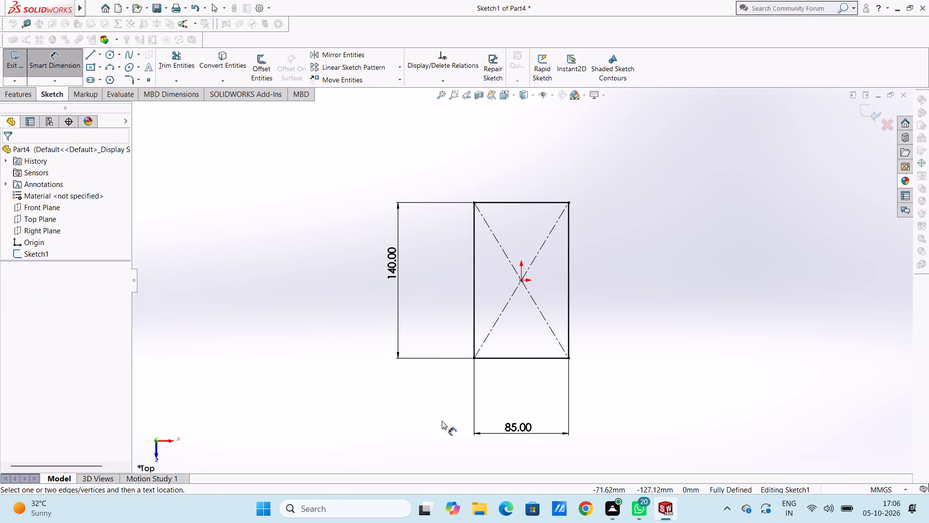
Extrude the rectangle as a blind boss 18 mm deep.
{"action": "scroll", "coordinate": [537, 390], "scroll_direction": "up", "scroll_amount": 1}
{"action": "middle_click_drag", "start_coordinate": [537, 390], "coordinate": [525, 375]}
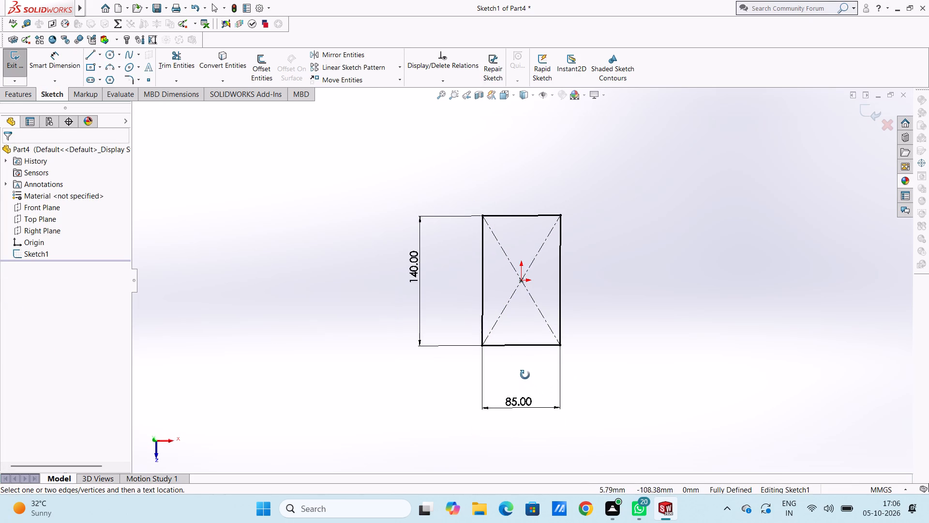
{"action": "middle_click_drag", "start_coordinate": [525, 375], "coordinate": [524, 372]}
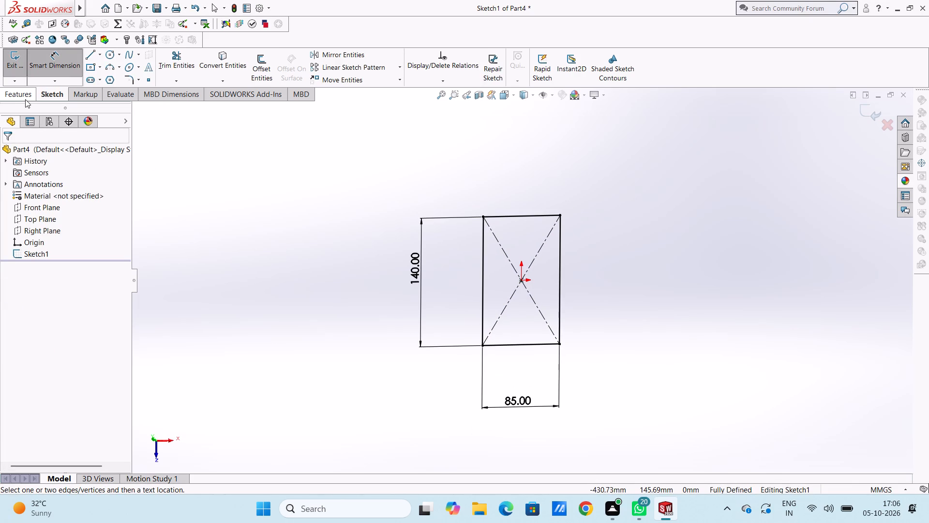
{"action": "left_click", "coordinate": [25, 99]}
{"action": "left_click", "coordinate": [24, 72]}
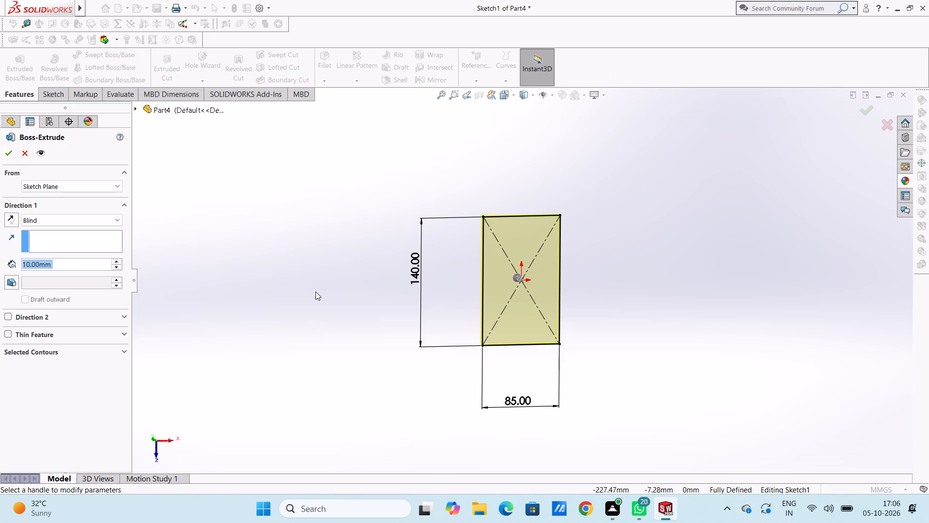
{"action": "type", "text": "18"}
{"action": "key", "text": "Return"}
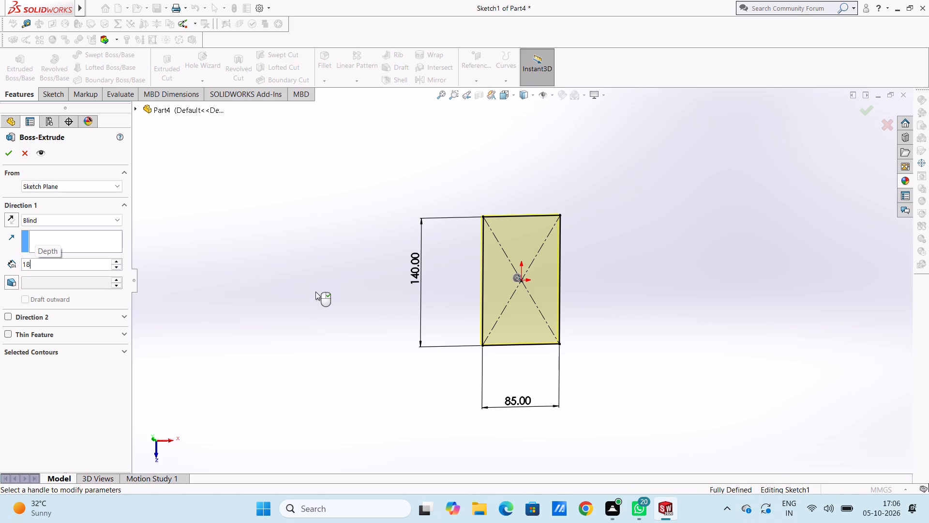
{"action": "left_click", "coordinate": [9, 159]}
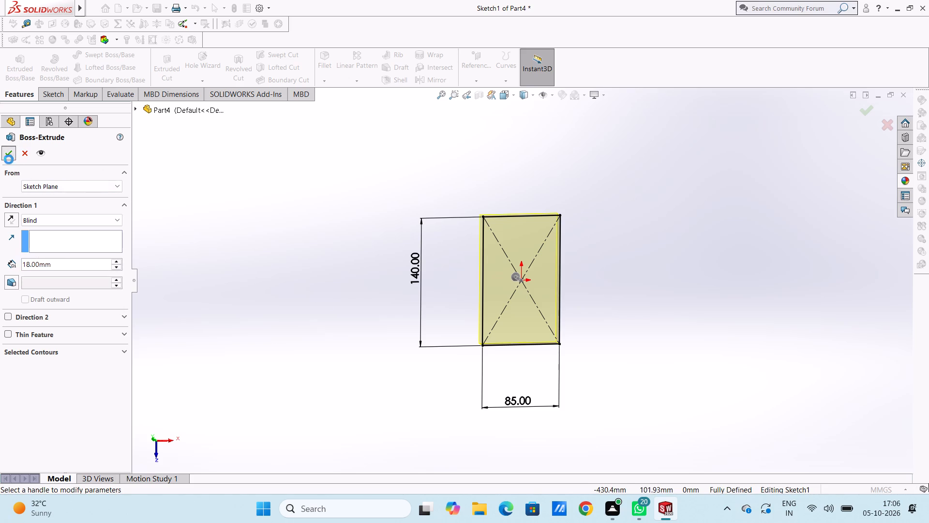
{"action": "left_click", "coordinate": [249, 262]}
Open a new sketch on the block's front face, seen from the Front view.
{"action": "middle_click_drag", "start_coordinate": [255, 291], "coordinate": [265, 219]}
{"action": "middle_click_drag", "start_coordinate": [262, 302], "coordinate": [198, 295]}
{"action": "key", "text": "ctrl+1"}
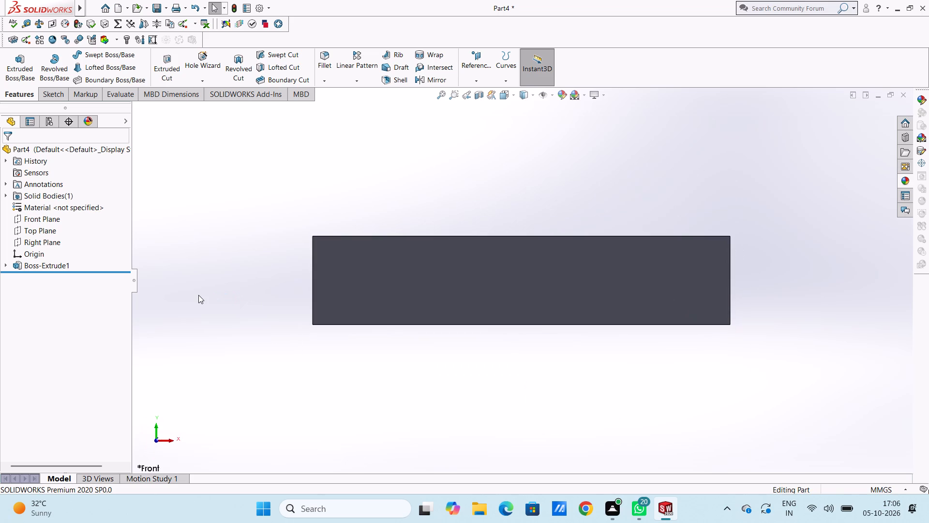
{"action": "scroll", "coordinate": [444, 201], "scroll_direction": "up", "scroll_amount": 3}
{"action": "scroll", "coordinate": [531, 306], "scroll_direction": "down", "scroll_amount": 2}
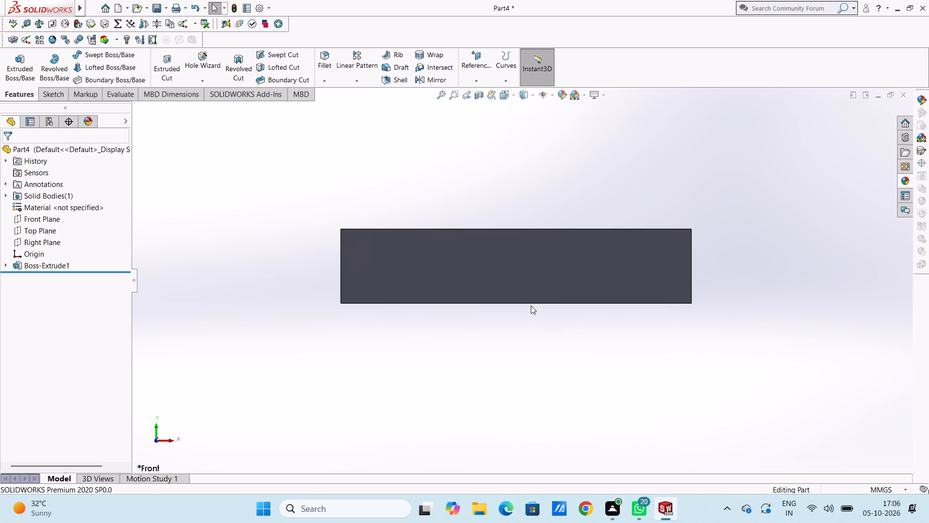
{"action": "left_click", "coordinate": [526, 266]}
{"action": "left_click", "coordinate": [566, 243]}
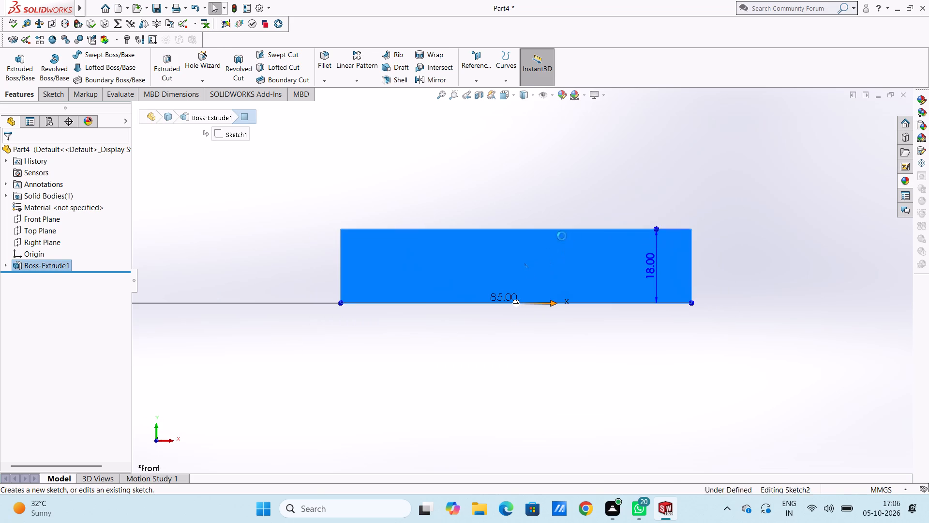
{"action": "left_click", "coordinate": [536, 201]}
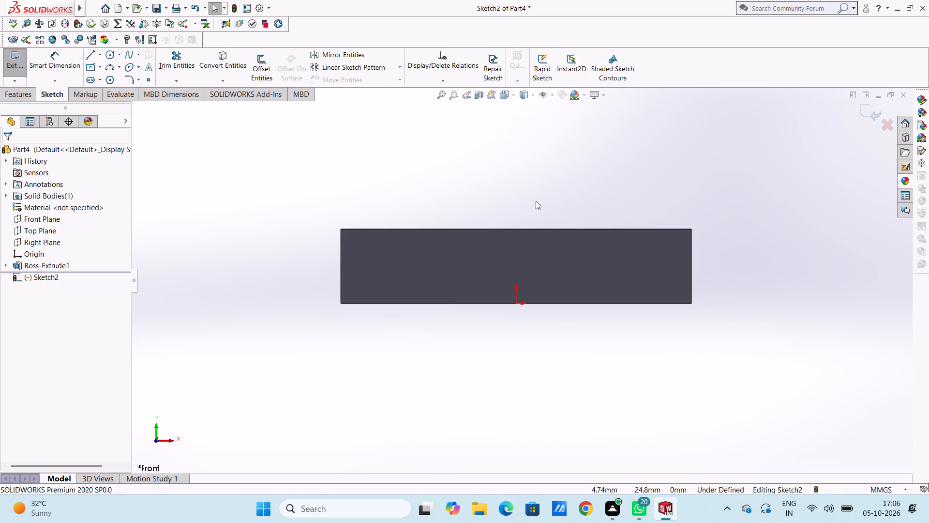
From the face's lower-left corner, draw connected lines 18 mm along the bottom edge, 3 mm up, and about 57 mm horizontally to the right.
{"action": "left_click", "coordinate": [90, 59]}
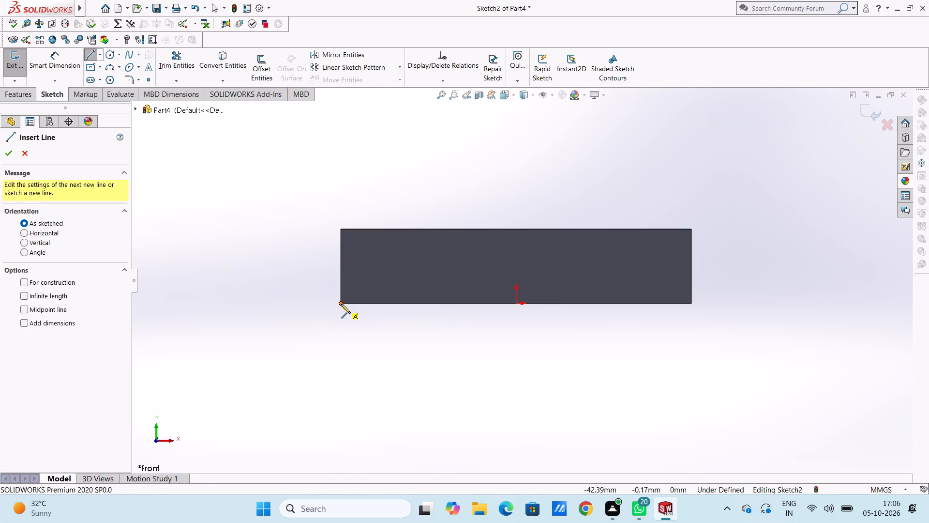
{"action": "left_click", "coordinate": [341, 304]}
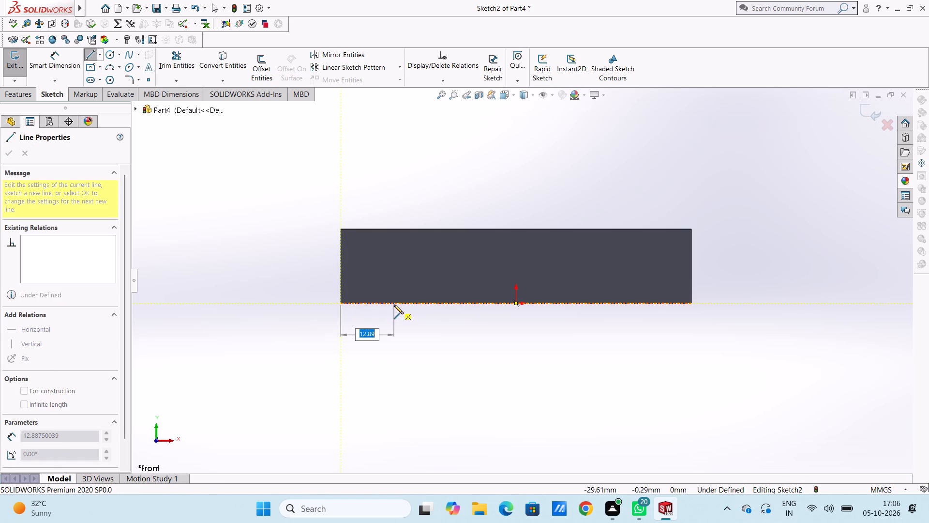
{"action": "type", "text": "18"}
{"action": "key", "text": "Return"}
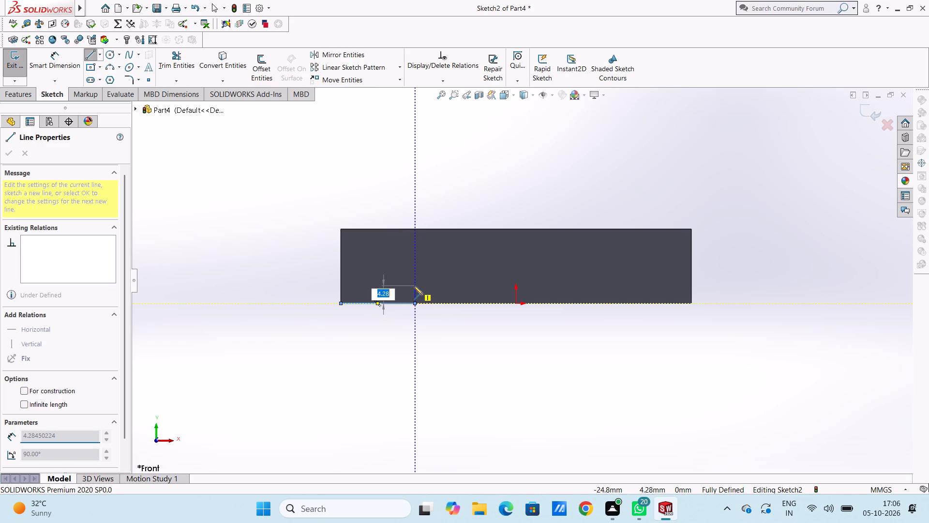
{"action": "key", "text": "3"}
{"action": "key", "text": "Return"}
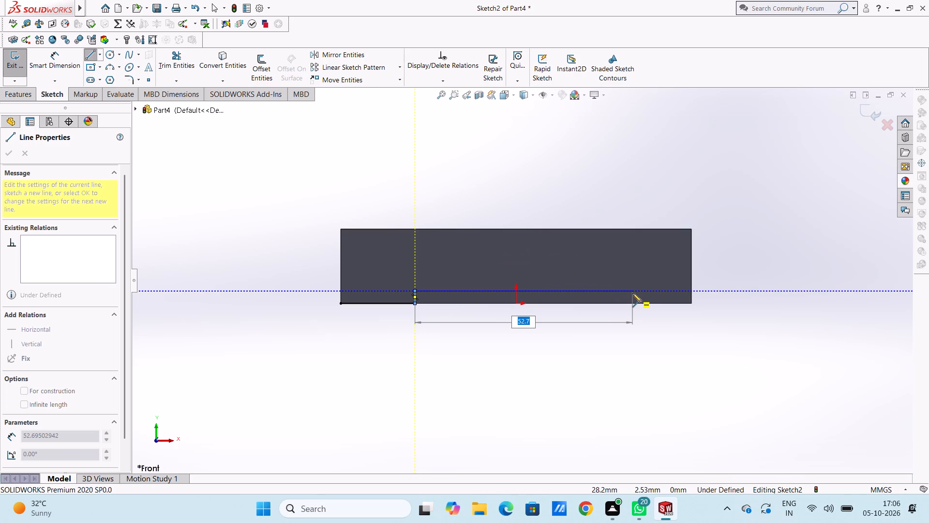
{"action": "left_click", "coordinate": [652, 289]}
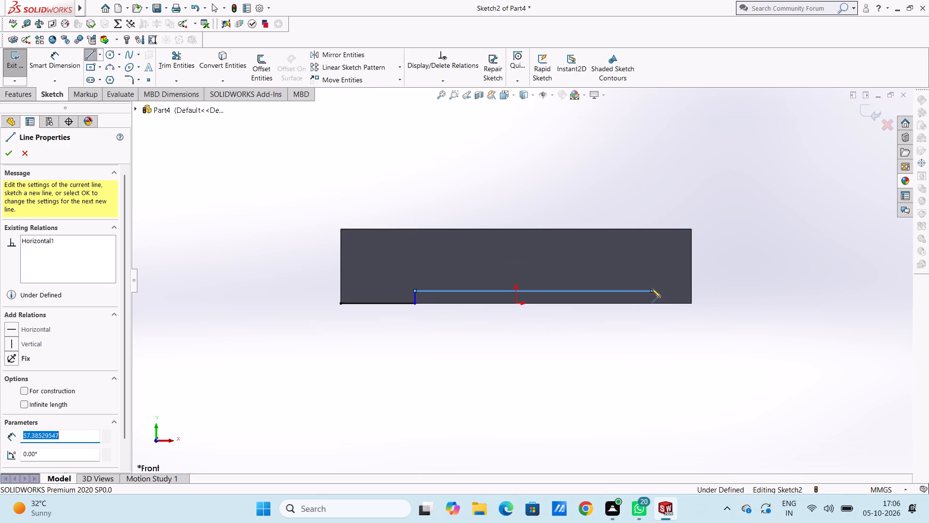
{"action": "key", "text": "Escape"}
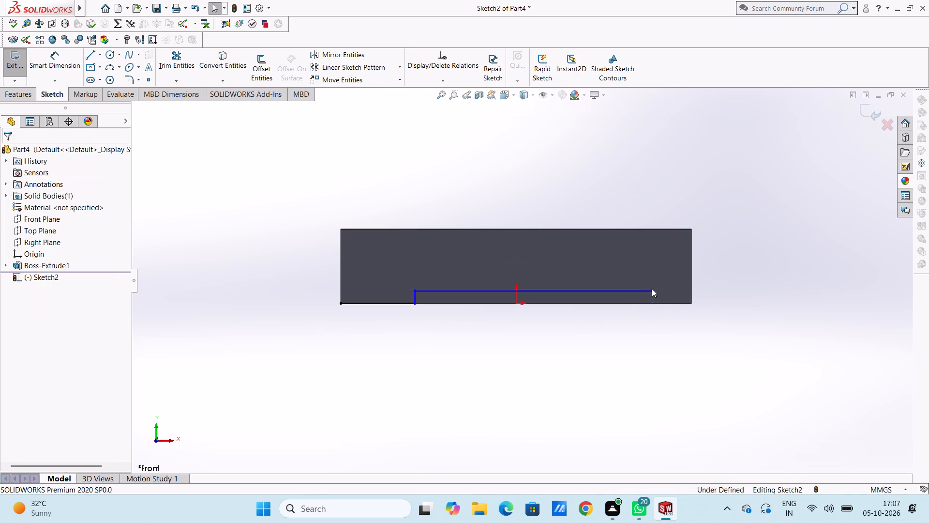
From the face's lower-right corner, draw connected lines 18 mm inward along the bottom edge and about 6.6 mm up, crossing the horizontal line.
{"action": "left_click", "coordinate": [90, 56]}
{"action": "left_click", "coordinate": [691, 303]}
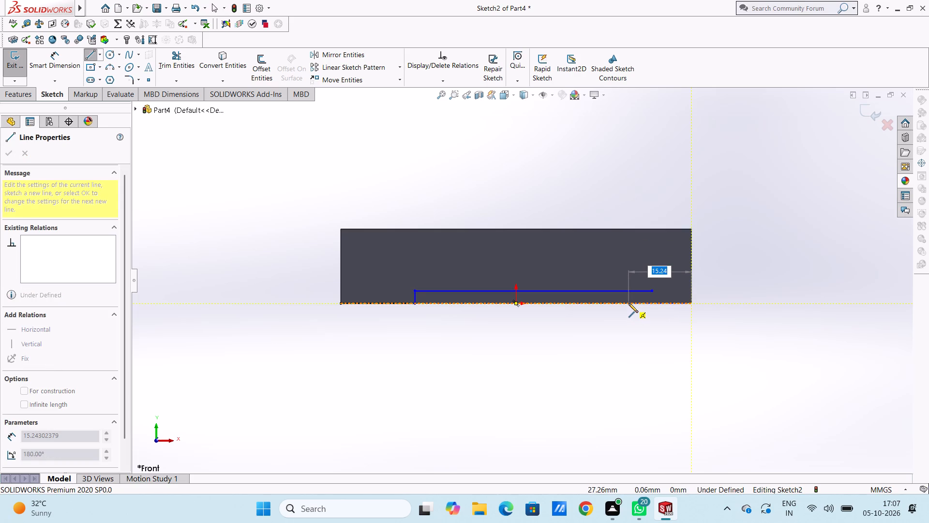
{"action": "type", "text": "18"}
{"action": "key", "text": "Return"}
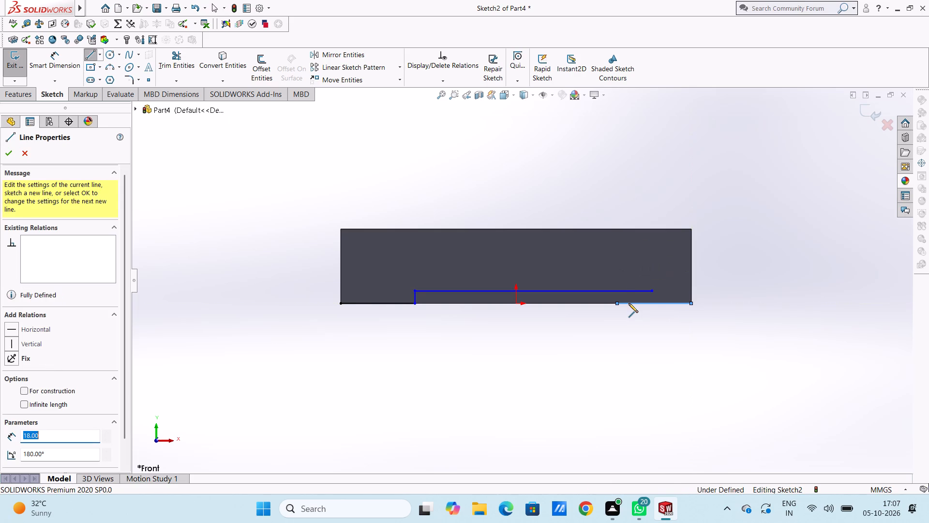
{"action": "left_click", "coordinate": [616, 276]}
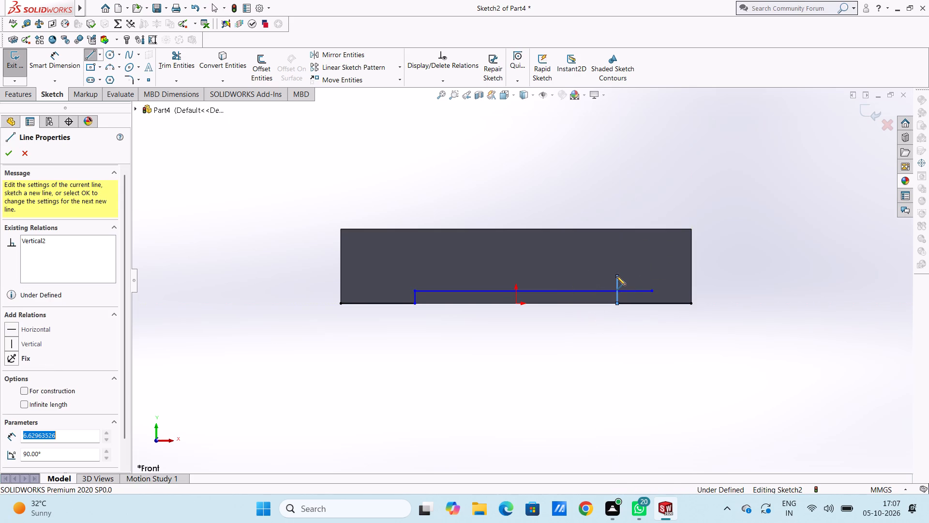
{"action": "key", "text": "Escape"}
{"action": "key", "text": "Escape"}
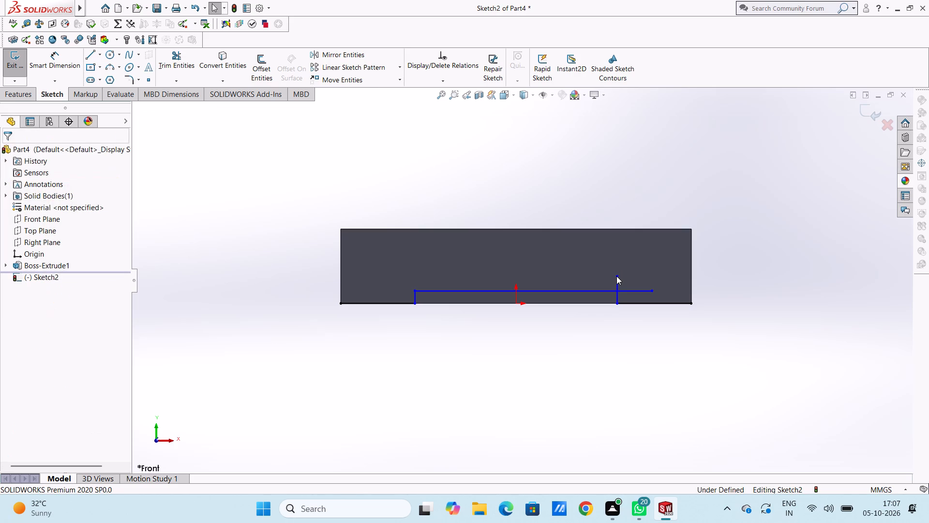
Trim the overhanging ends of the horizontal line and the right vertical line back to their intersection.
{"action": "left_click", "coordinate": [170, 54]}
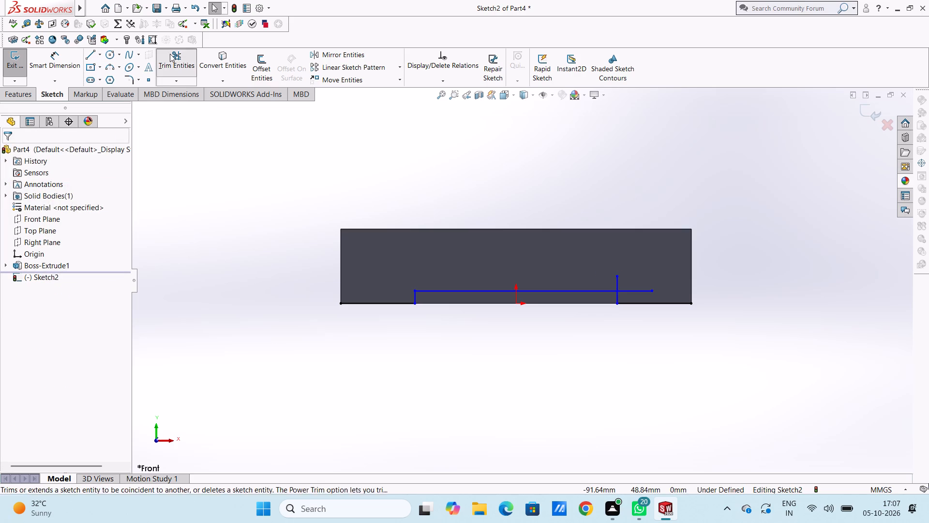
{"action": "left_click", "coordinate": [644, 292]}
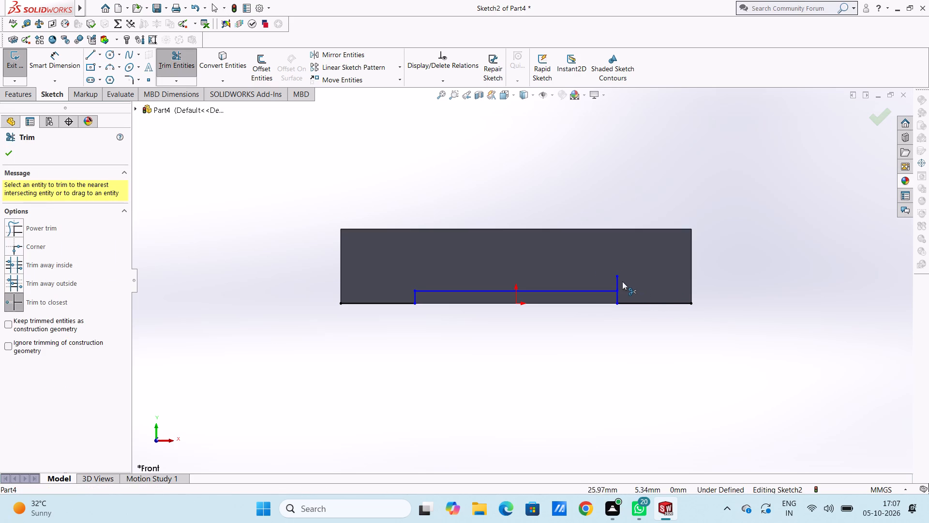
{"action": "left_click", "coordinate": [620, 280]}
{"action": "left_click", "coordinate": [5, 155]}
Close the shallow profile with a 49 mm line along the bottom edge between the lower ends of the two verticals.
{"action": "left_click", "coordinate": [67, 68]}
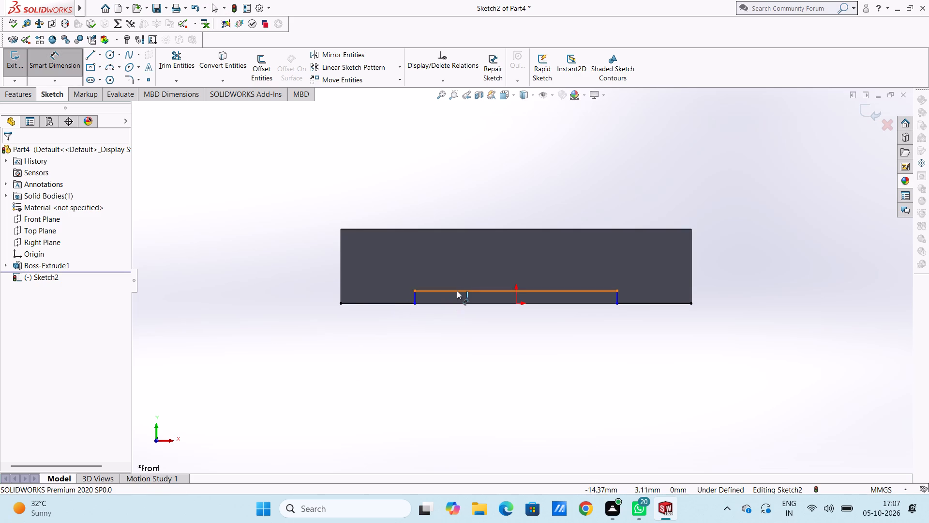
{"action": "left_click", "coordinate": [90, 57]}
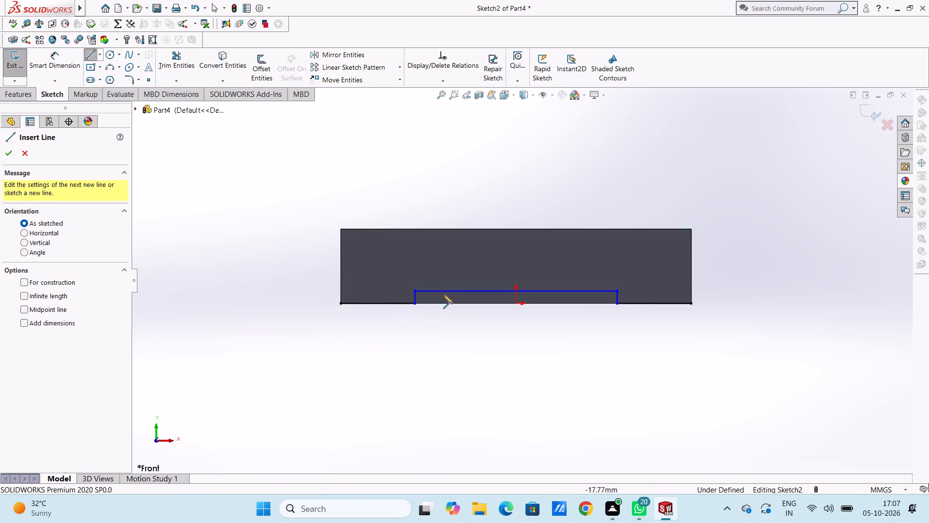
{"action": "left_click", "coordinate": [416, 304]}
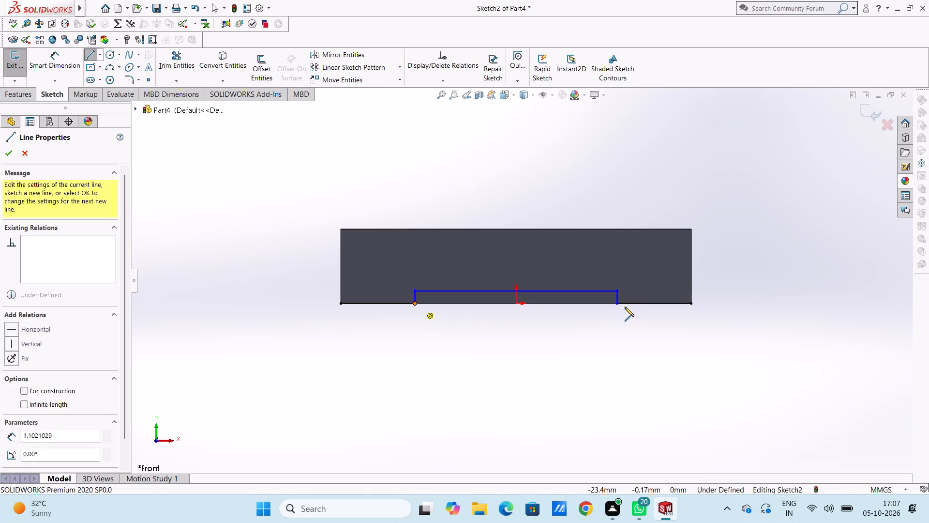
{"action": "left_click", "coordinate": [617, 304]}
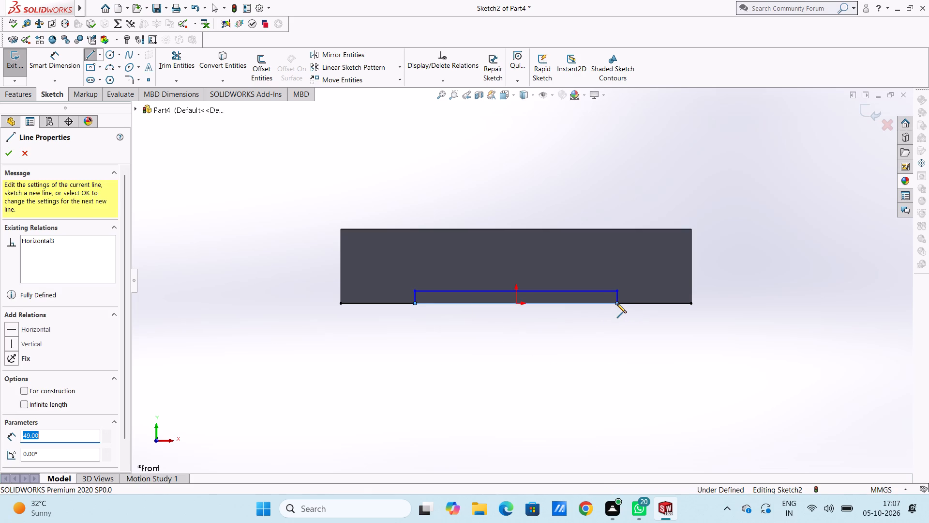
{"action": "key", "text": "Escape"}
{"action": "key", "text": "Escape"}
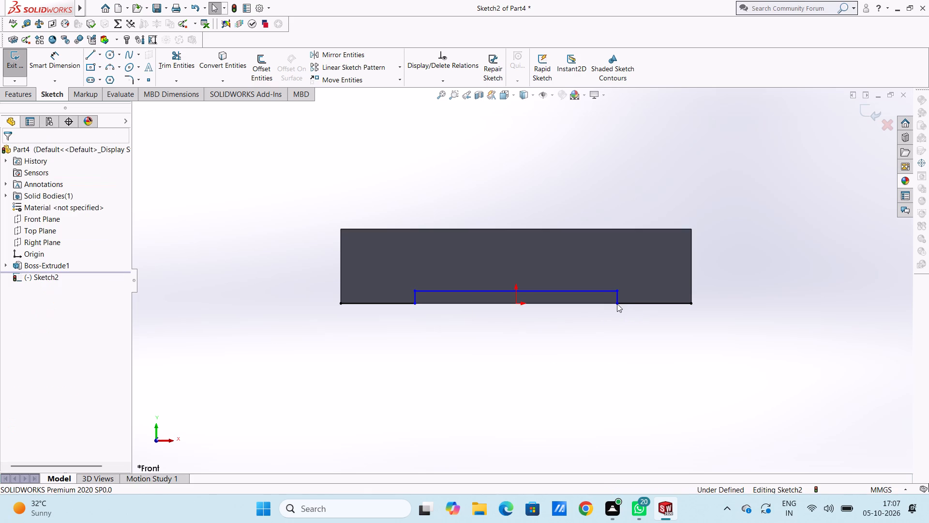
Delete the two 18 mm lines on the bottom edge at either side of the closed profile.
{"action": "left_click", "coordinate": [393, 304]}
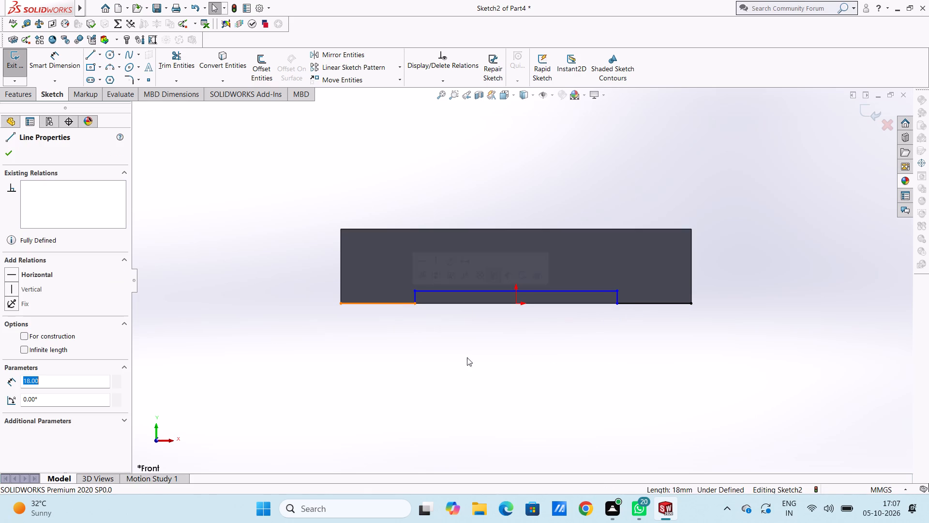
{"action": "key", "text": "Delete"}
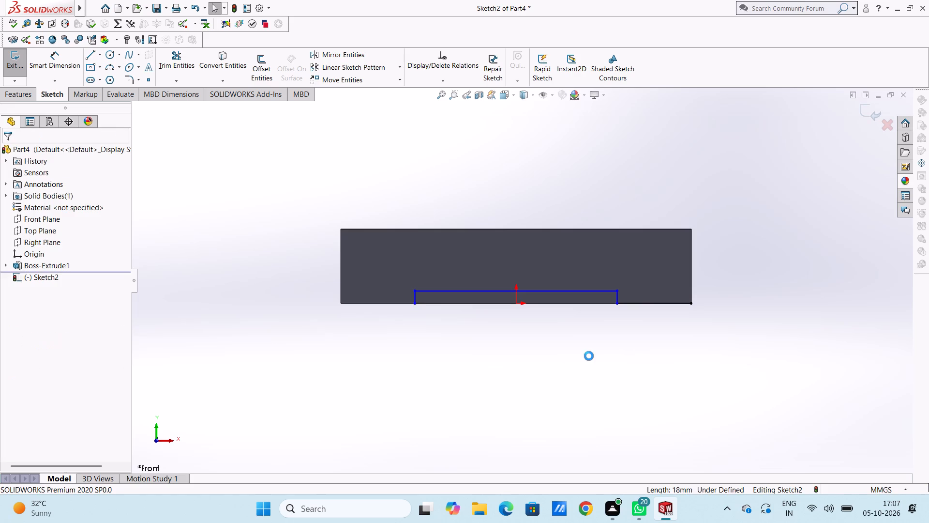
{"action": "left_click", "coordinate": [638, 305]}
{"action": "key", "text": "Delete"}
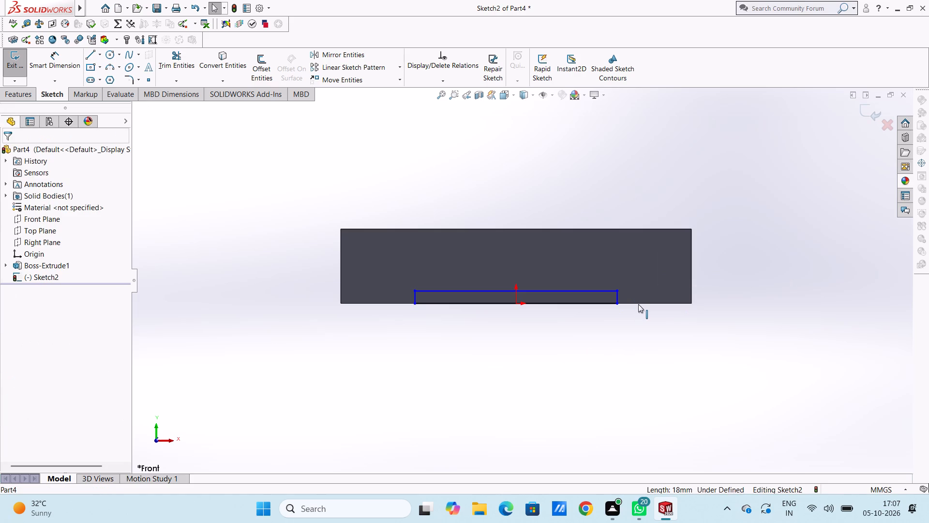
Add driving dimensions of 3 mm to the profile's left side and 49 mm to its top line.
{"action": "left_click", "coordinate": [46, 58]}
{"action": "left_click", "coordinate": [417, 297]}
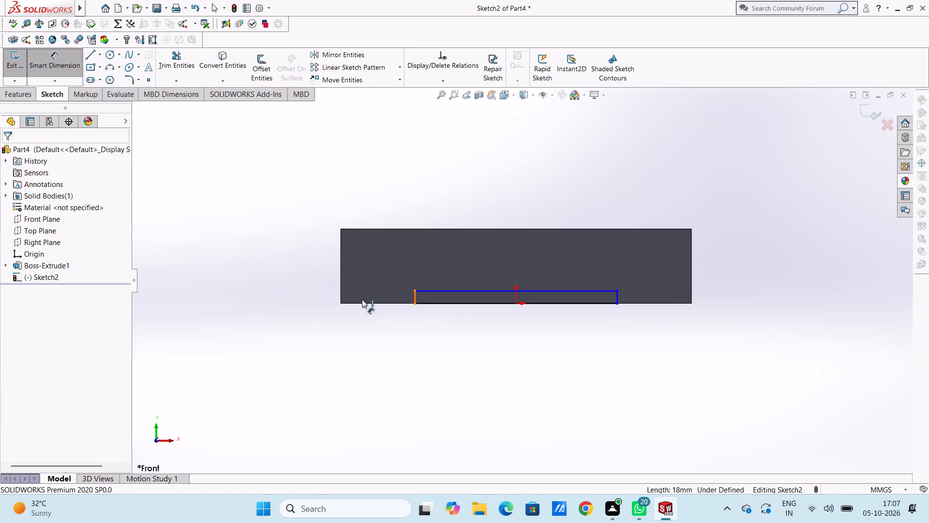
{"action": "left_click", "coordinate": [276, 294]}
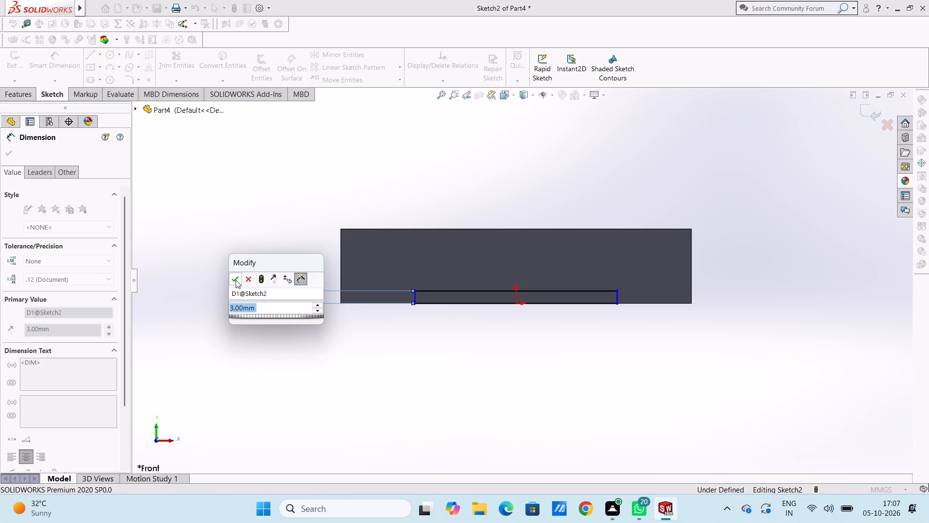
{"action": "left_click", "coordinate": [236, 280]}
{"action": "left_click", "coordinate": [222, 262]}
{"action": "left_click", "coordinate": [434, 291]}
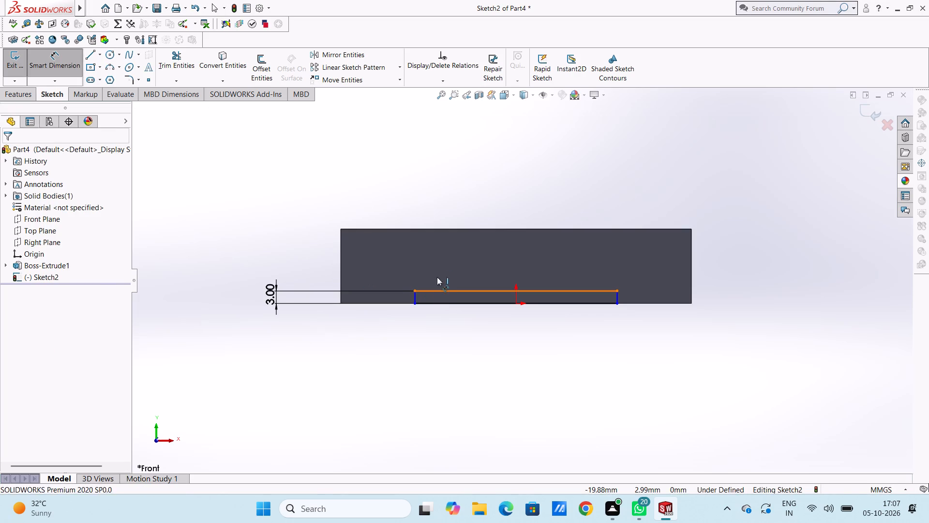
{"action": "left_click", "coordinate": [457, 218]}
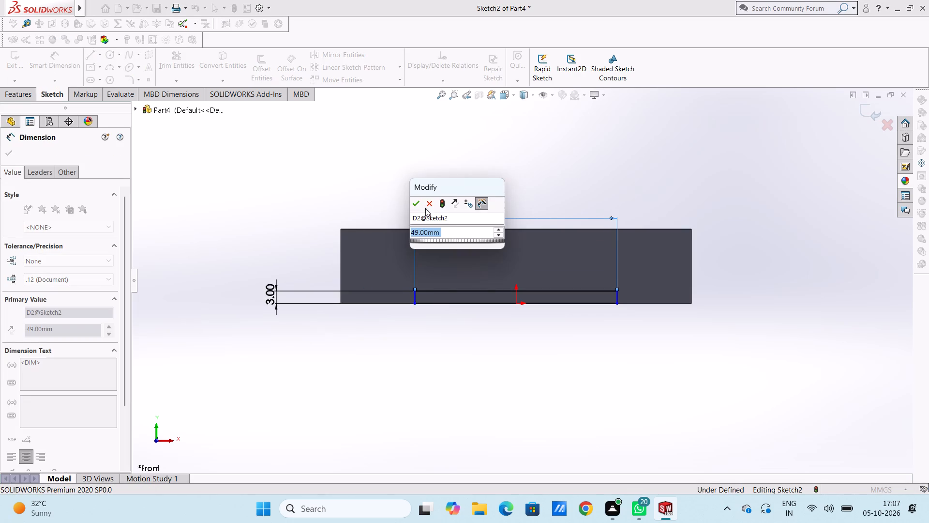
{"action": "left_click", "coordinate": [414, 206]}
{"action": "left_click", "coordinate": [389, 195]}
Dimension the profile's right side 18 mm from the block's right edge.
{"action": "scroll", "coordinate": [527, 350], "scroll_direction": "down", "scroll_amount": 2}
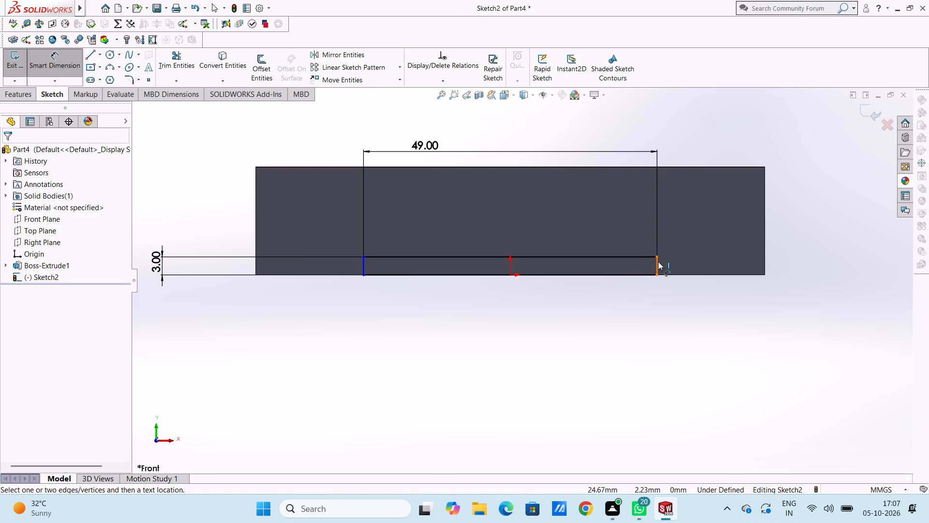
{"action": "left_click", "coordinate": [658, 262]}
{"action": "left_click", "coordinate": [765, 243]}
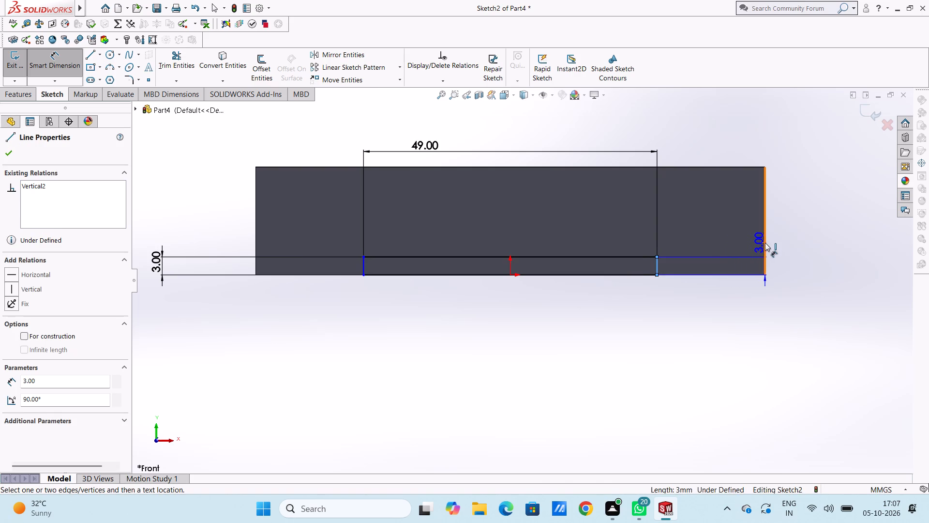
{"action": "left_click", "coordinate": [721, 402]}
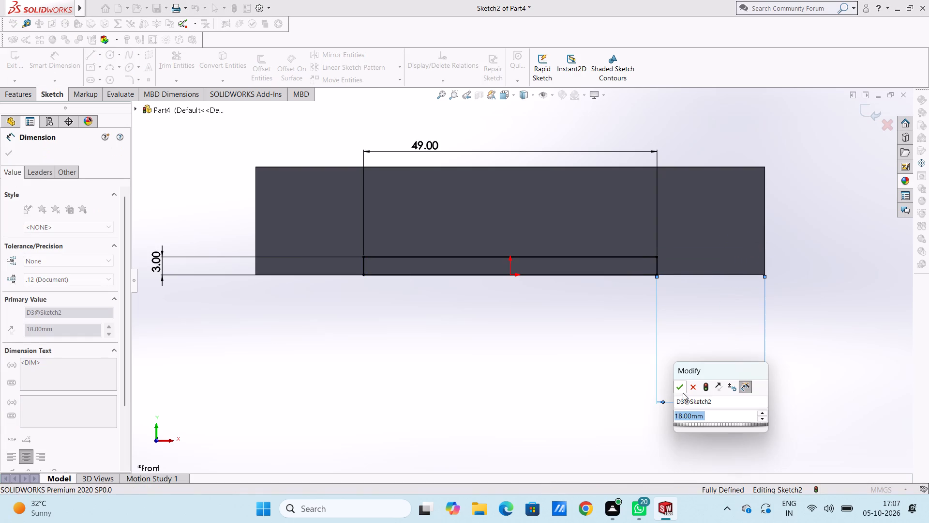
{"action": "left_click", "coordinate": [679, 383]}
{"action": "left_click", "coordinate": [699, 350]}
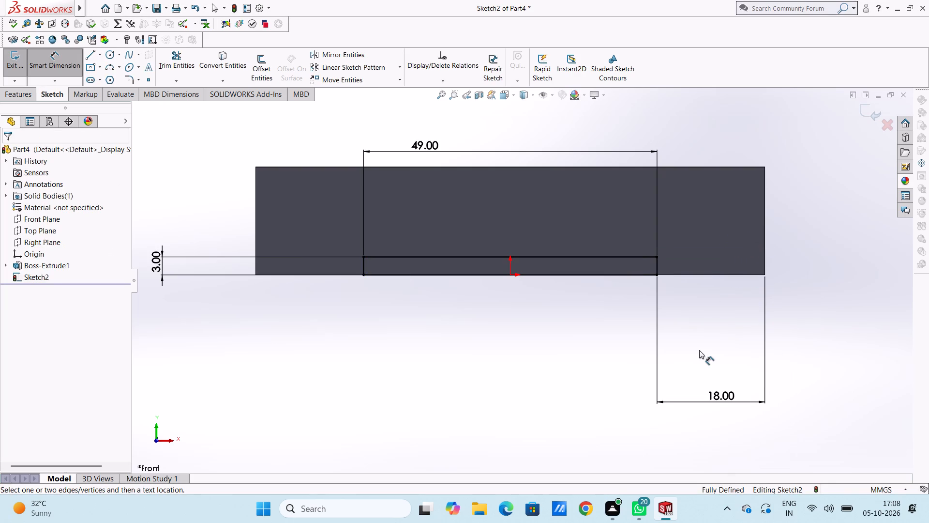
Cut-extrude the closed profile as a blind cut 150 mm deep through the block's underside.
{"action": "scroll", "coordinate": [781, 342], "scroll_direction": "up", "scroll_amount": 2}
{"action": "middle_click_drag", "start_coordinate": [776, 298], "coordinate": [737, 321]}
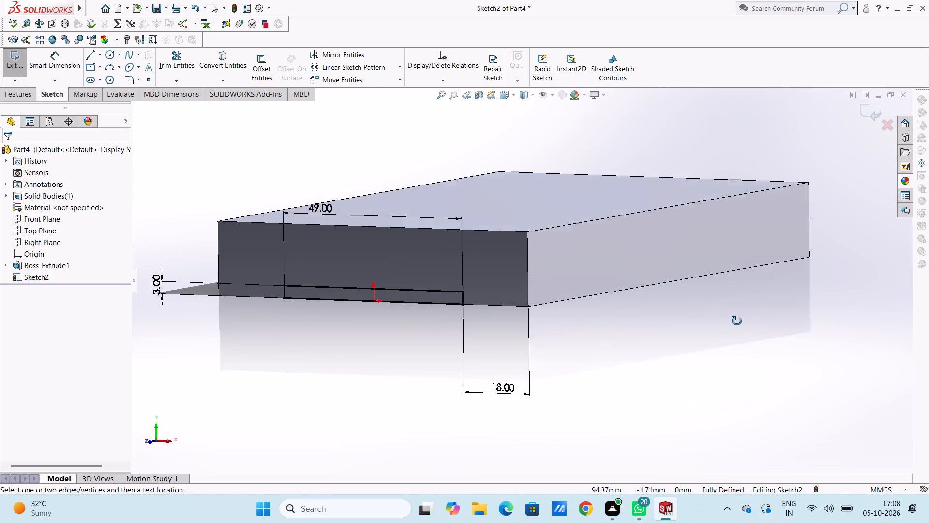
{"action": "middle_click_drag", "start_coordinate": [737, 321], "coordinate": [736, 322]}
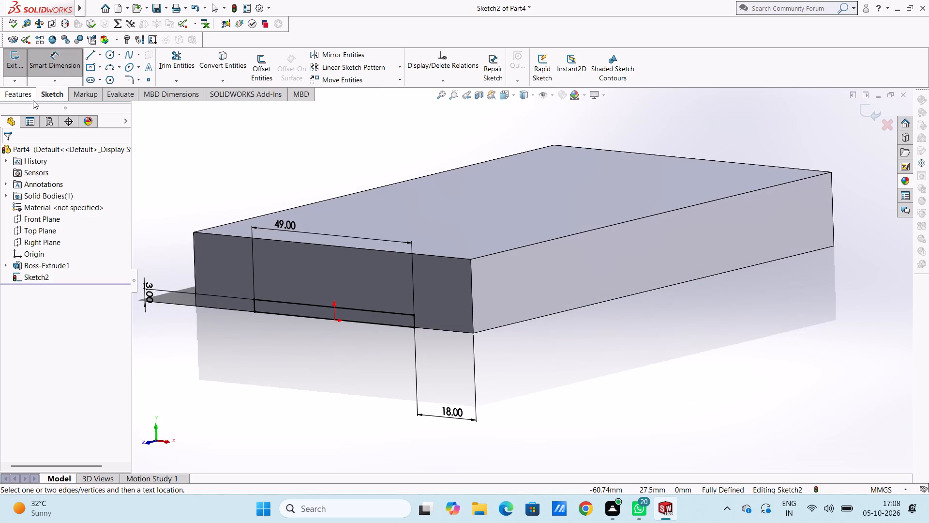
{"action": "left_click", "coordinate": [31, 99]}
{"action": "left_click", "coordinate": [166, 63]}
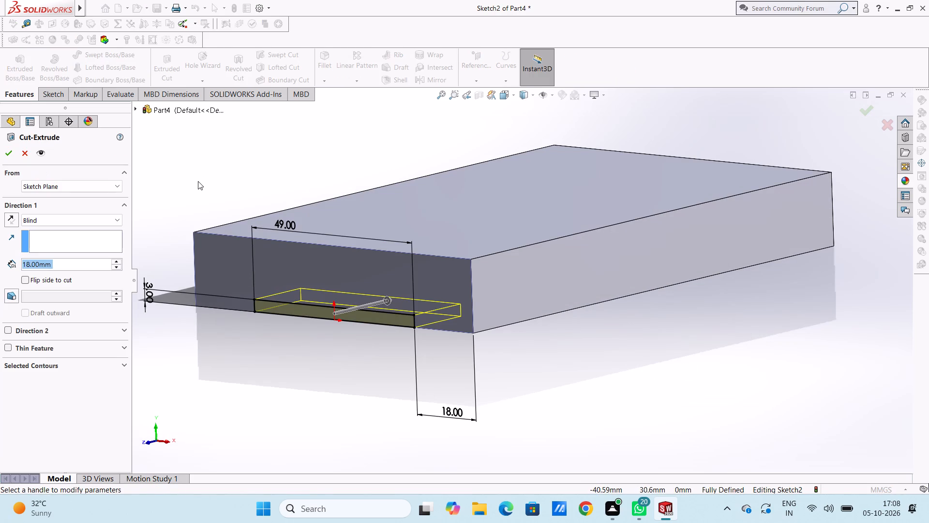
{"action": "type", "text": "150"}
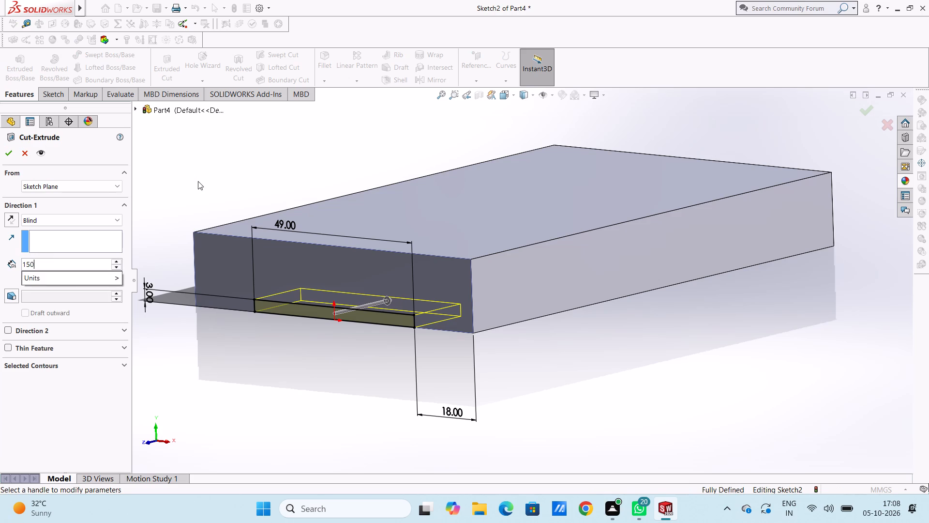
{"action": "key", "text": "Return"}
{"action": "left_click", "coordinate": [7, 154]}
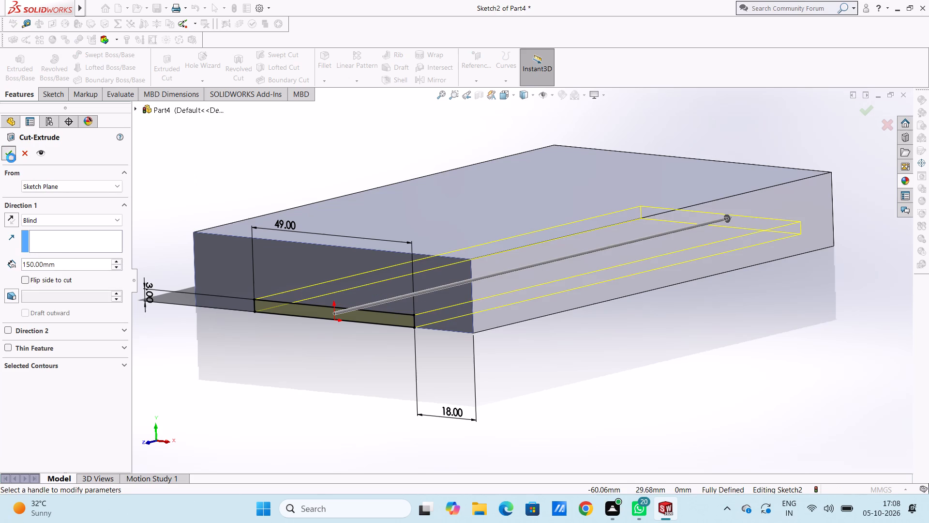
{"action": "left_click", "coordinate": [177, 170]}
Examine the block and its underside channel from several angles, finishing in the isometric view.
{"action": "middle_click_drag", "start_coordinate": [181, 172], "coordinate": [217, 127]}
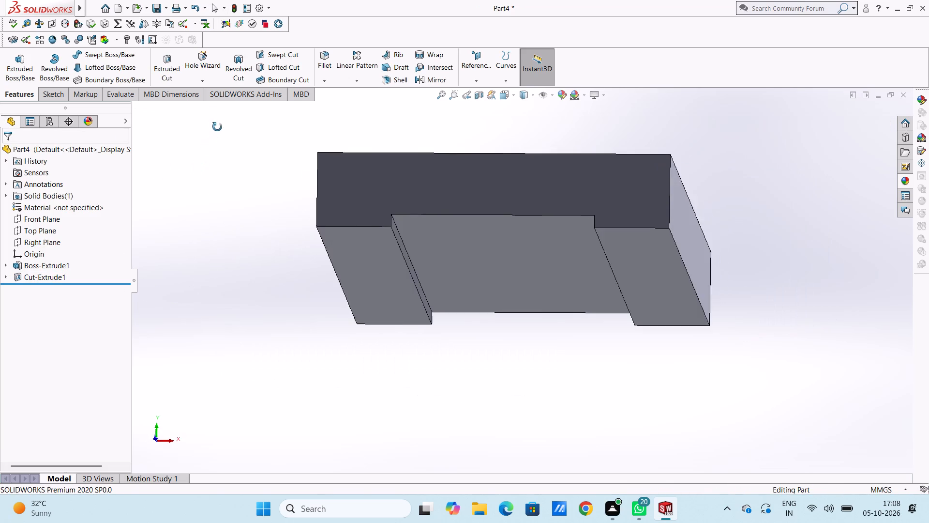
{"action": "middle_click_drag", "start_coordinate": [217, 127], "coordinate": [178, 131]}
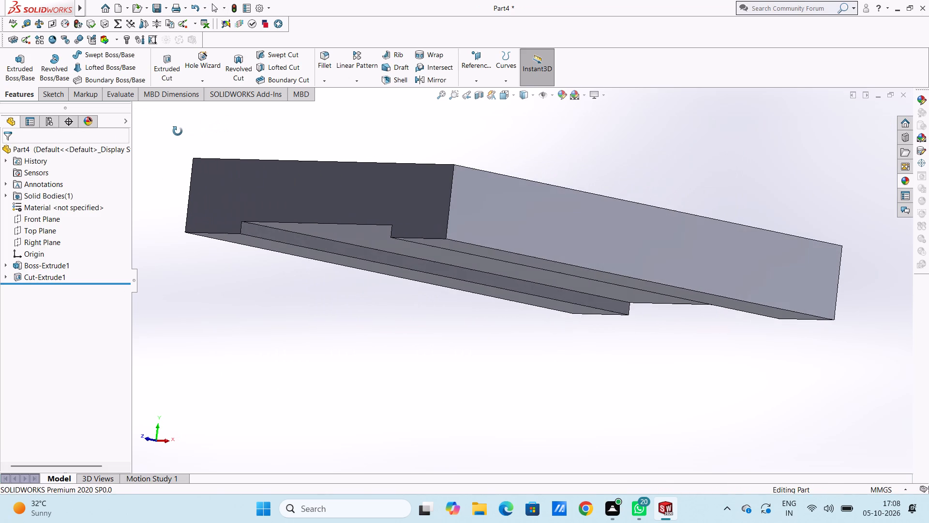
{"action": "middle_click_drag", "start_coordinate": [178, 131], "coordinate": [195, 144]}
{"action": "scroll", "coordinate": [193, 192], "scroll_direction": "up", "scroll_amount": 5}
{"action": "middle_click_drag", "start_coordinate": [253, 228], "coordinate": [276, 264]}
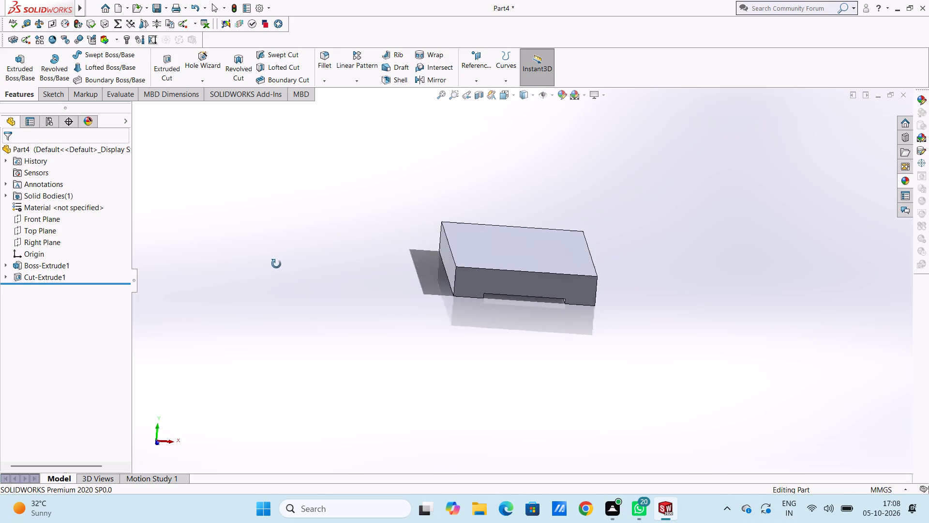
{"action": "middle_click_drag", "start_coordinate": [276, 264], "coordinate": [281, 238]}
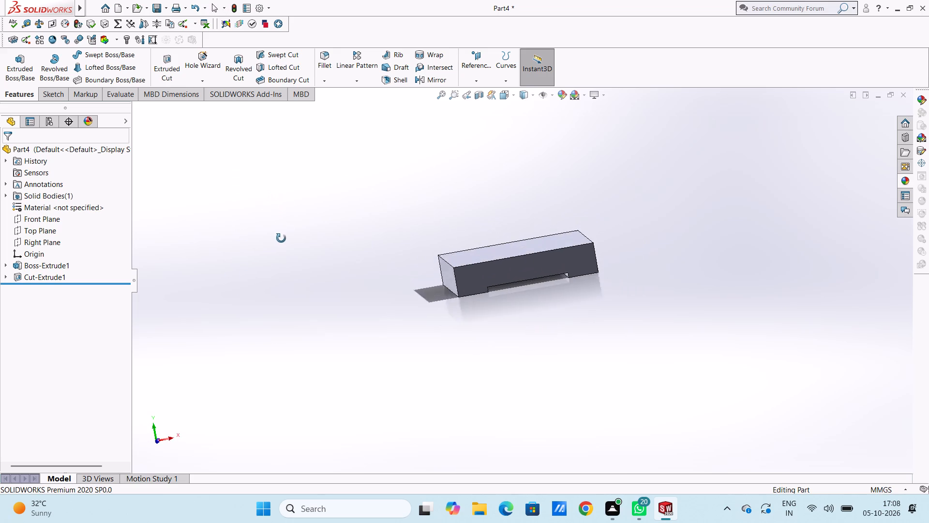
{"action": "middle_click_drag", "start_coordinate": [281, 238], "coordinate": [263, 194]}
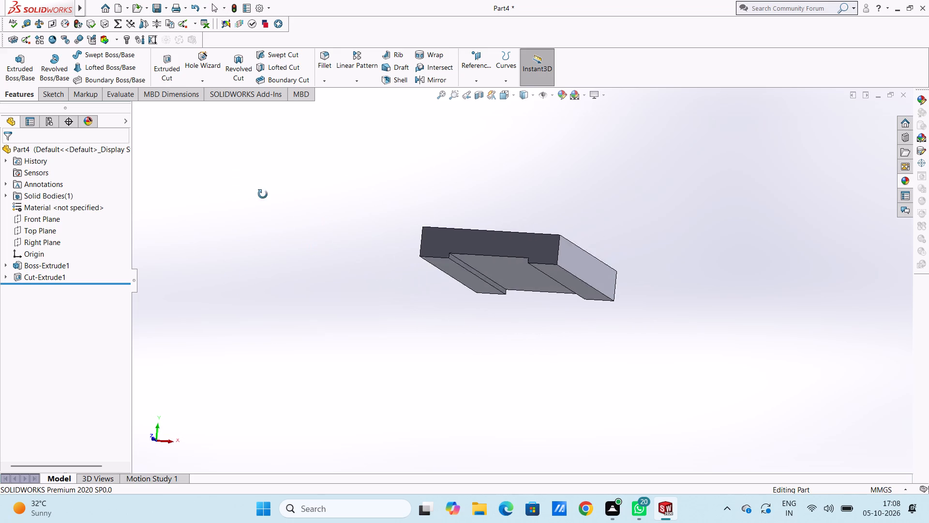
{"action": "middle_click_drag", "start_coordinate": [263, 194], "coordinate": [244, 254]}
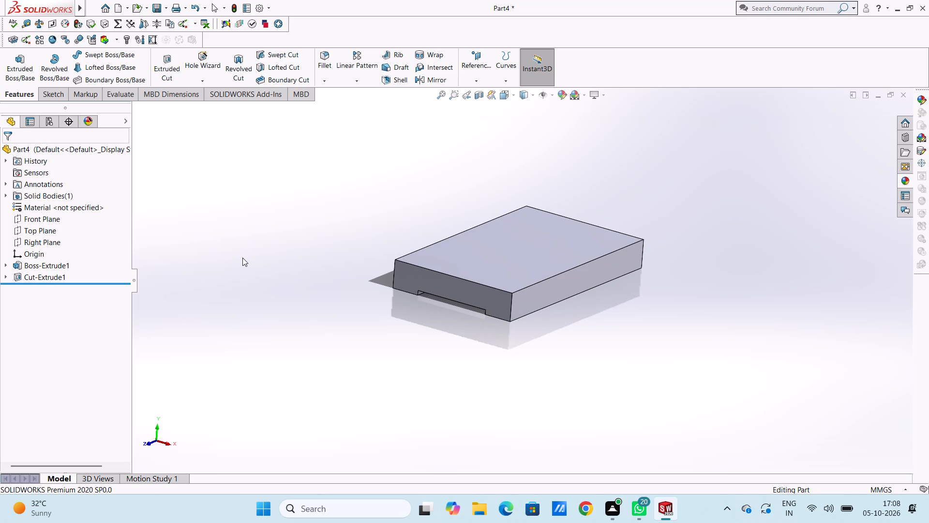
{"action": "key", "text": "ctrl+7"}
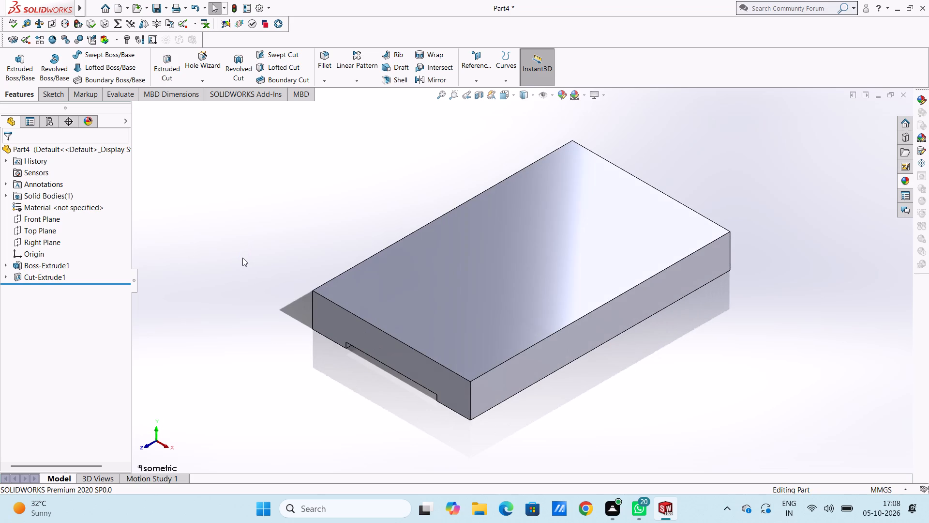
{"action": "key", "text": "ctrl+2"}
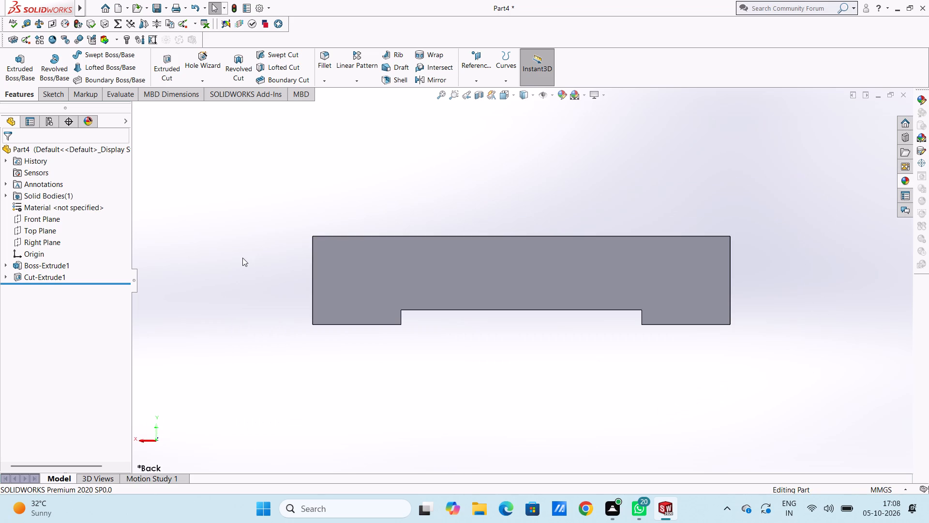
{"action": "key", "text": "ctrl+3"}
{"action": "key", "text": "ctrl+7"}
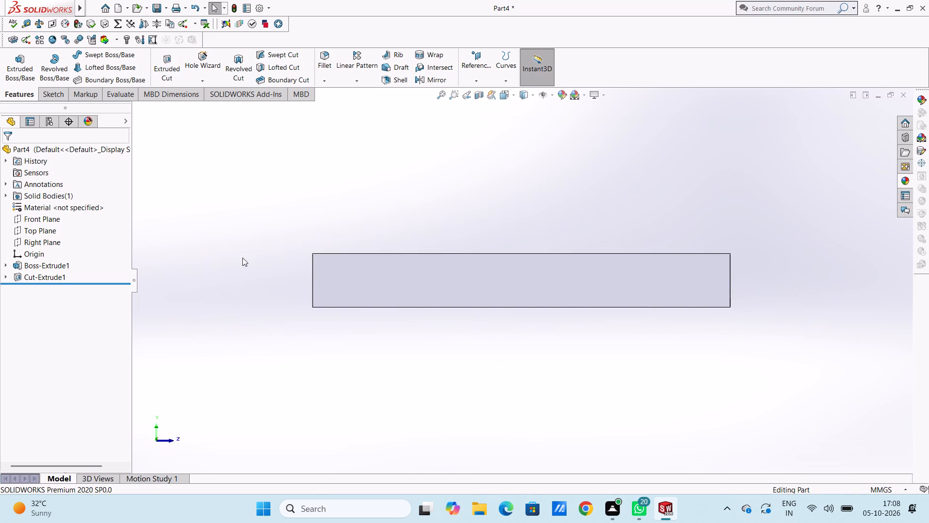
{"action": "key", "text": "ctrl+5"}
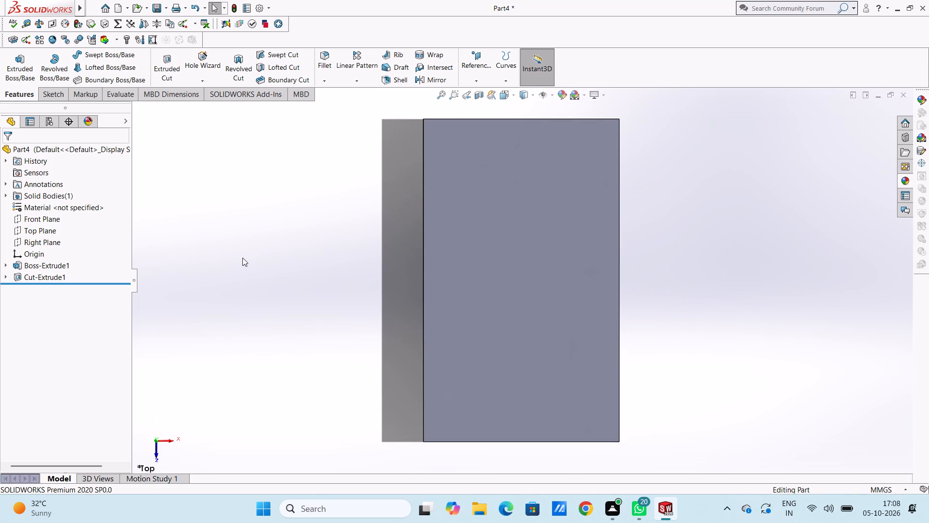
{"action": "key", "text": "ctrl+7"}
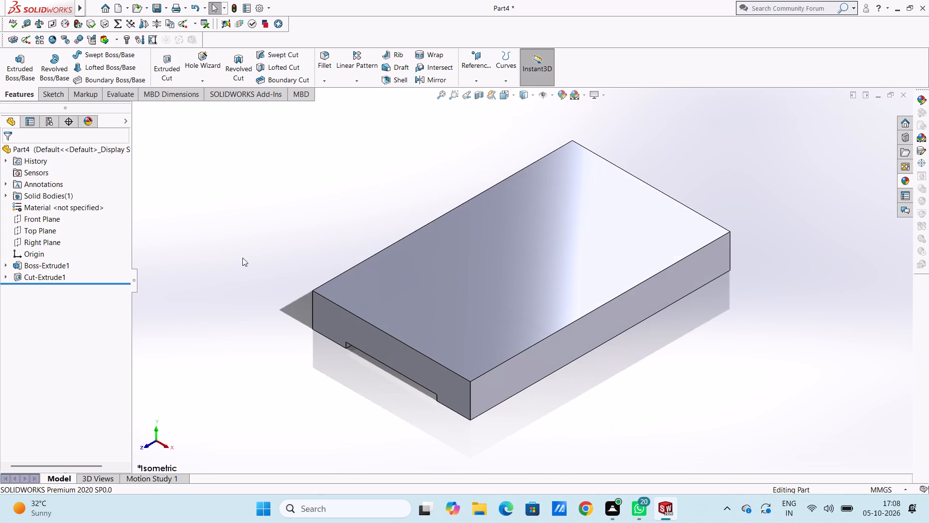
On the block's left 140 mm side face, sketch two concentric circles with radii of about 10 and 20 mm above the block's front end.
{"action": "key", "text": "ctrl+4"}
{"action": "key", "text": "ctrl+3"}
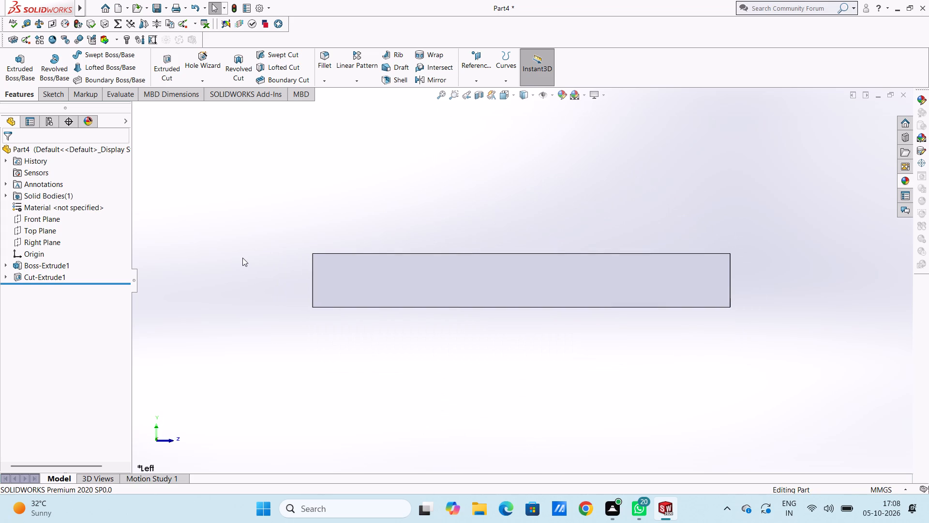
{"action": "left_click", "coordinate": [345, 277]}
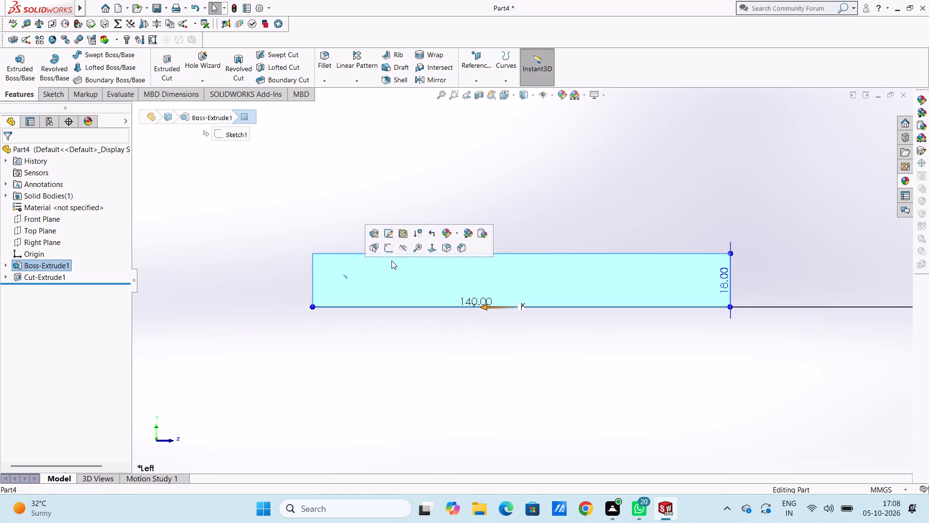
{"action": "left_click", "coordinate": [390, 249]}
{"action": "left_click", "coordinate": [413, 202]}
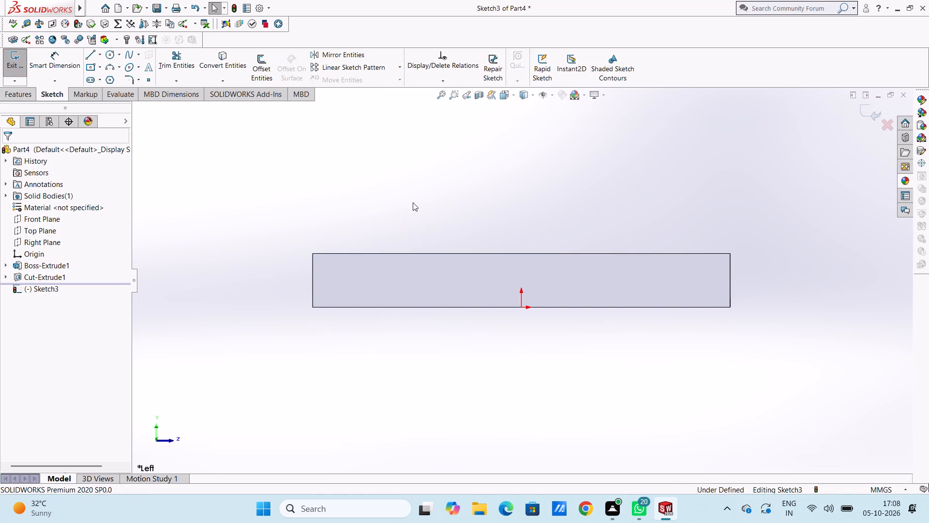
{"action": "key", "text": "ctrl+4"}
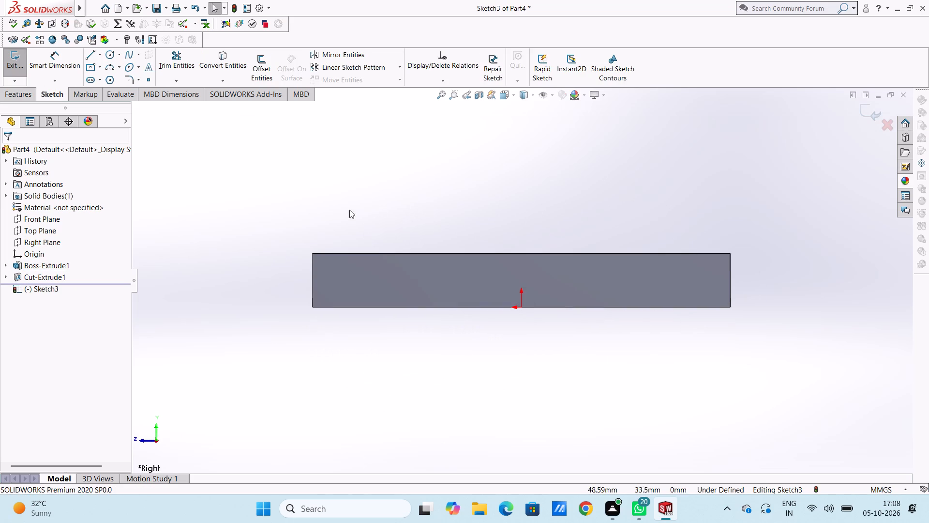
{"action": "left_click", "coordinate": [108, 55]}
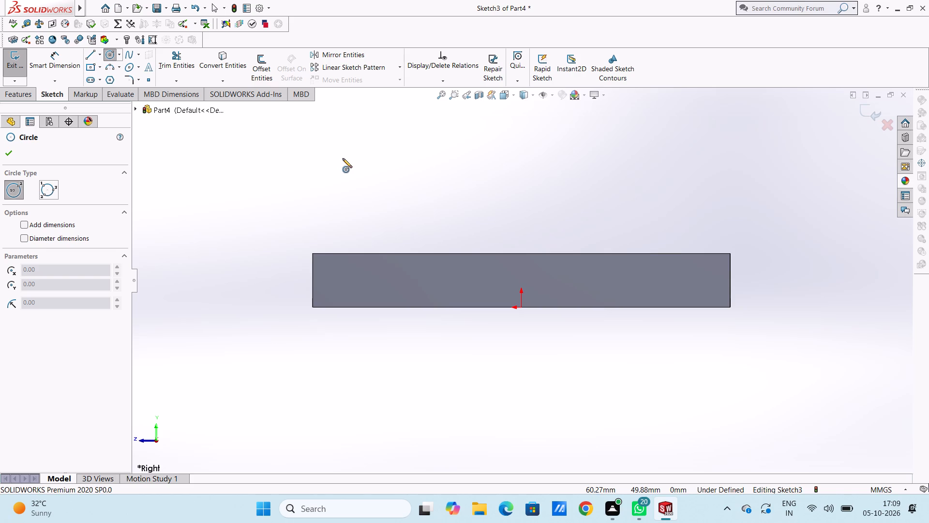
{"action": "left_click", "coordinate": [363, 167]}
{"action": "left_click", "coordinate": [375, 193]}
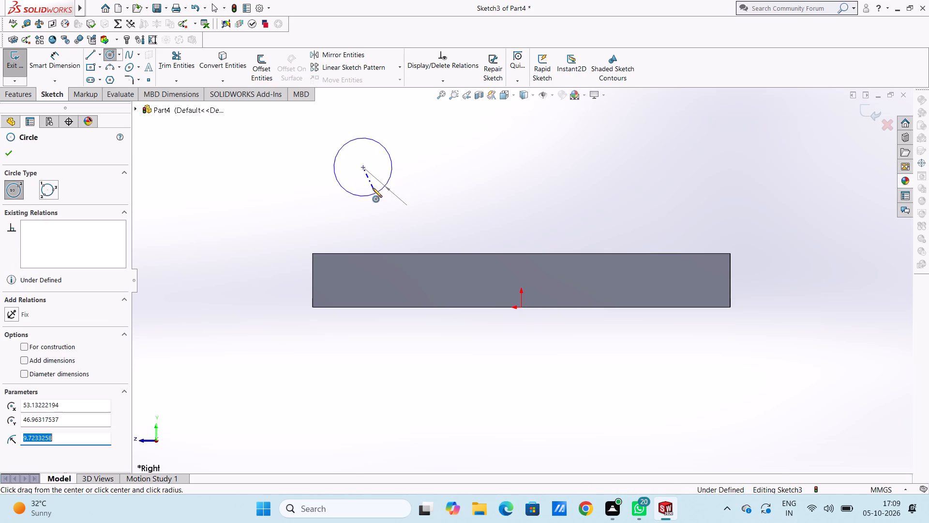
{"action": "left_click", "coordinate": [361, 165]}
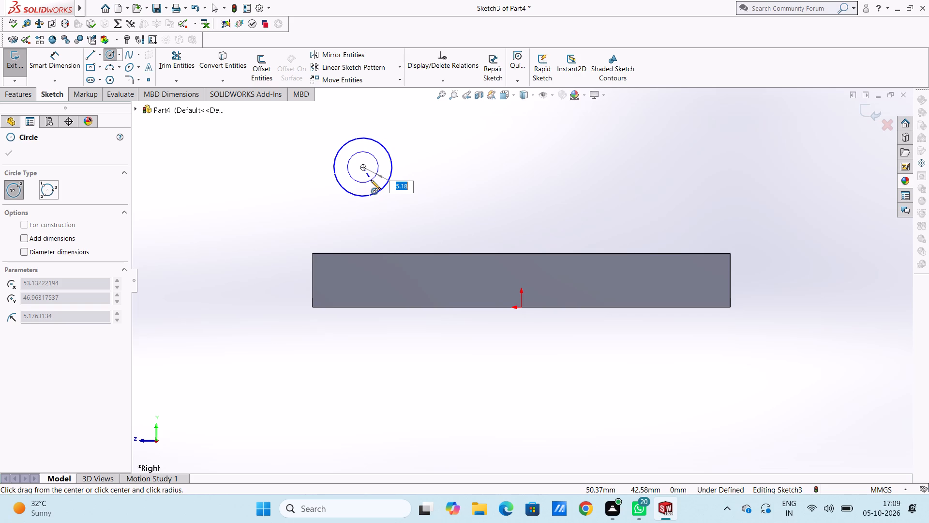
{"action": "left_click", "coordinate": [380, 223]}
{"action": "left_click", "coordinate": [15, 156]}
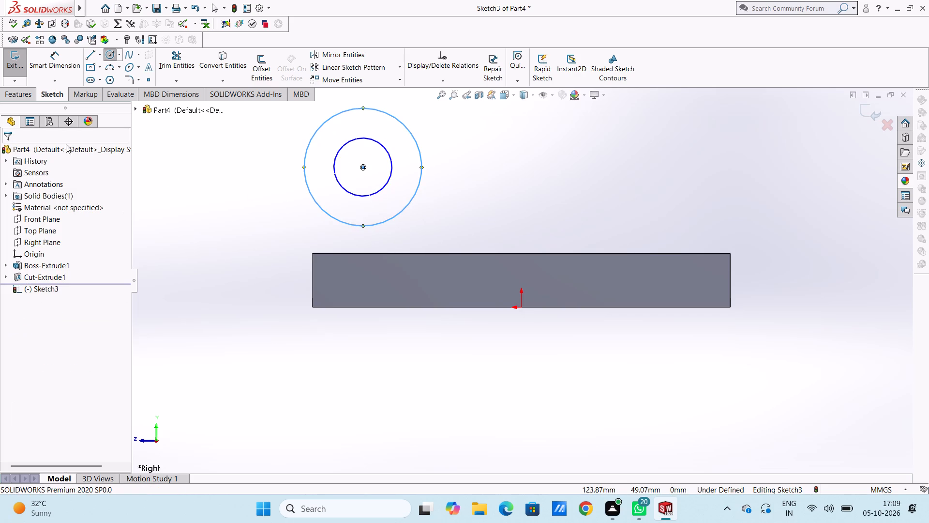
Dimension the inner circle to 18 mm diameter and the outer circle to 40 mm diameter.
{"action": "left_click", "coordinate": [72, 64]}
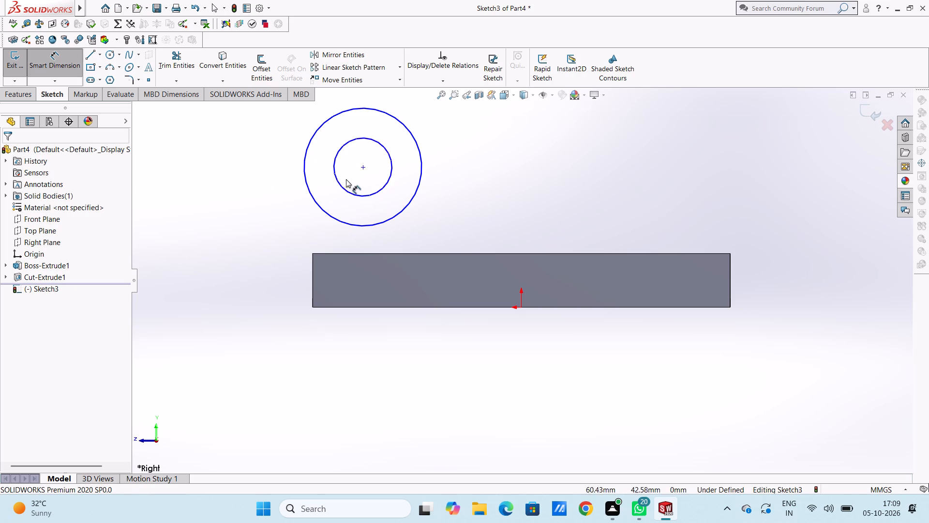
{"action": "left_click", "coordinate": [344, 188]}
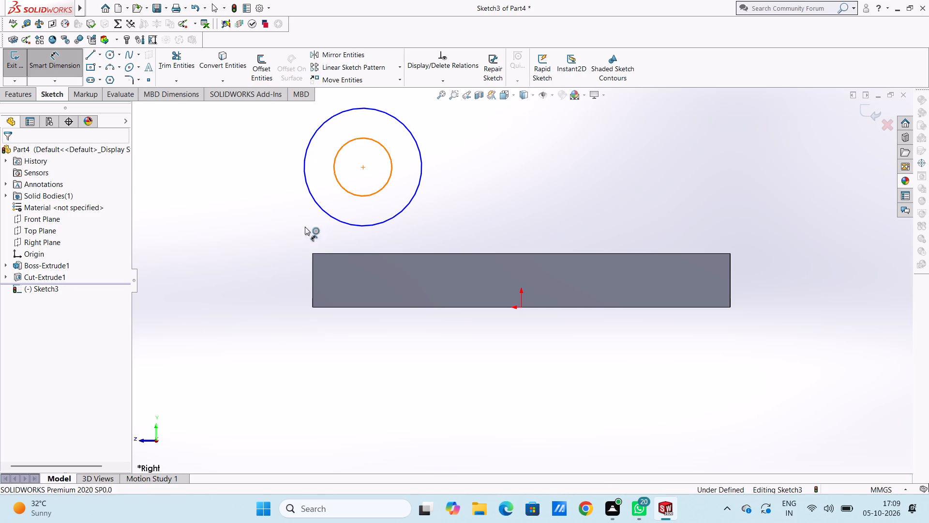
{"action": "left_click", "coordinate": [235, 291]}
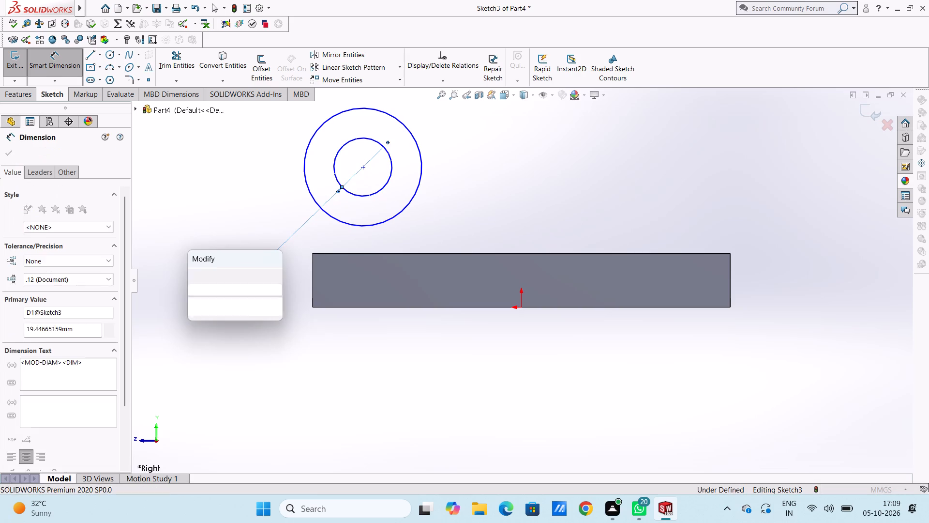
{"action": "type", "text": "18"}
{"action": "key", "text": "Return"}
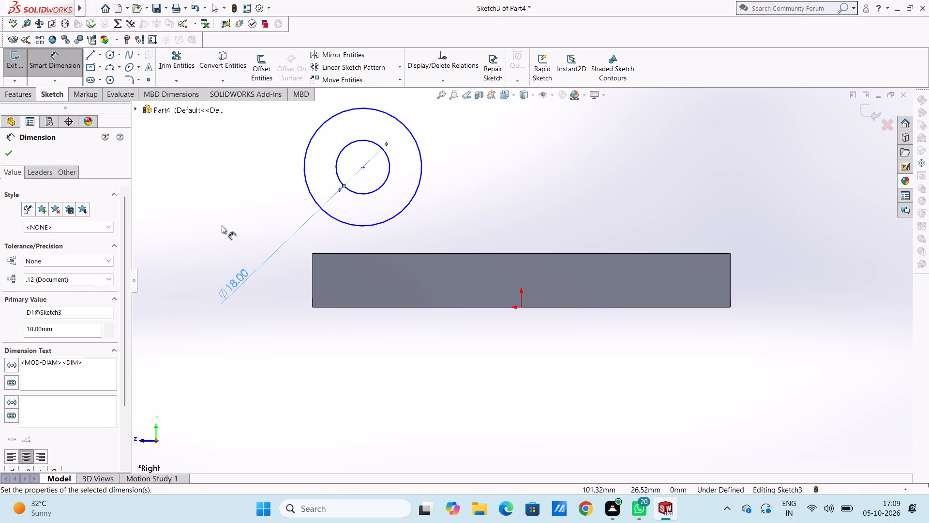
{"action": "left_click", "coordinate": [222, 225]}
{"action": "left_click", "coordinate": [307, 192]}
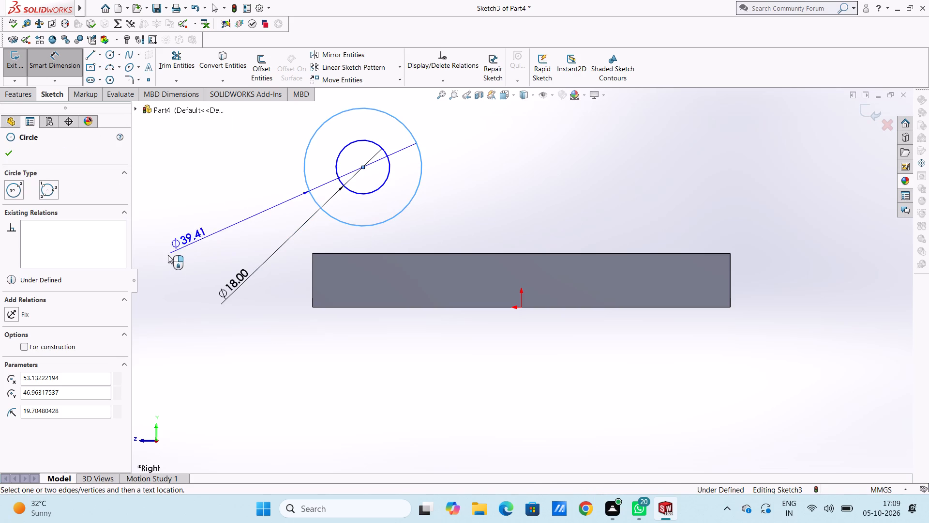
{"action": "left_click", "coordinate": [192, 248]}
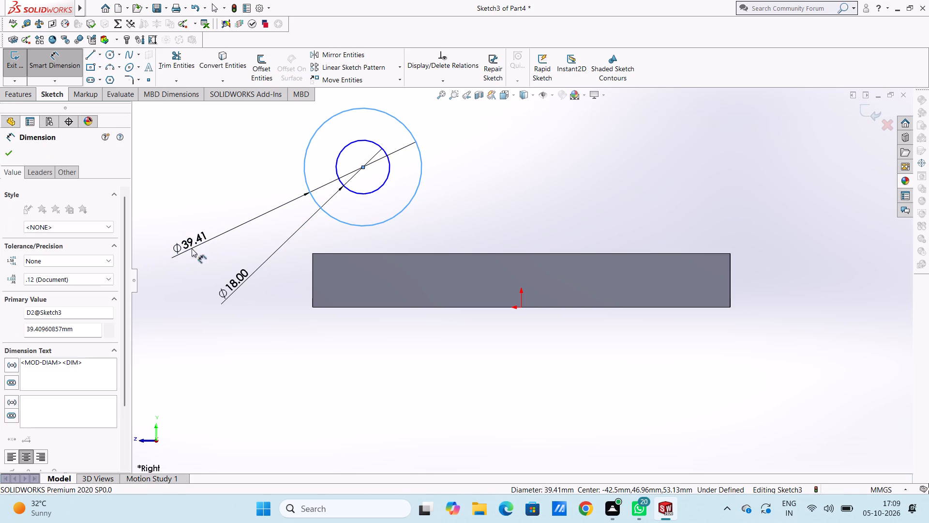
{"action": "type", "text": "40"}
{"action": "key", "text": "Return"}
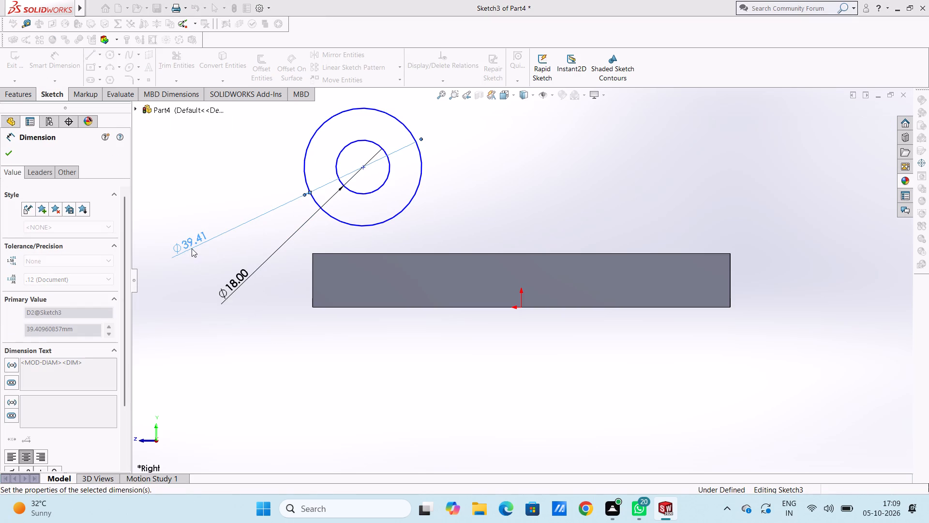
{"action": "left_click", "coordinate": [210, 171]}
Dimension the circles' common centre 38 mm above the block's top edge.
{"action": "scroll", "coordinate": [477, 192], "scroll_direction": "up", "scroll_amount": 2}
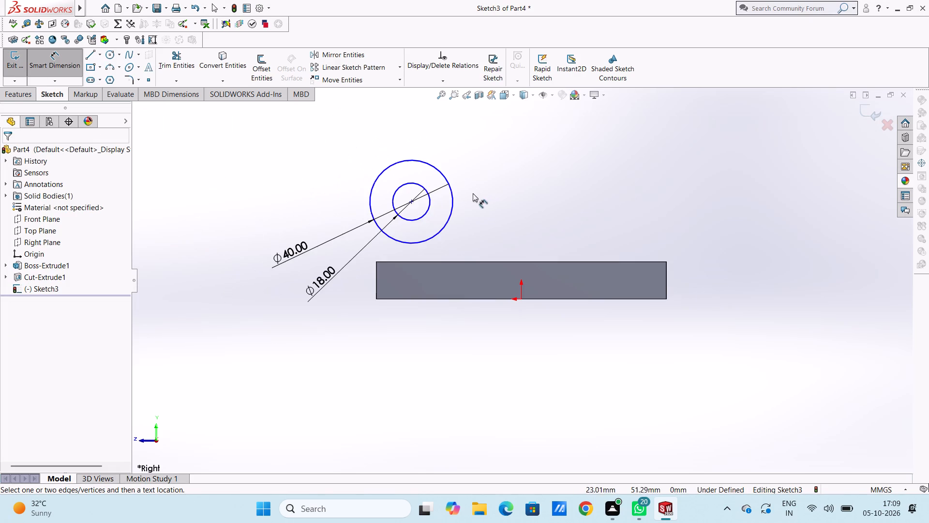
{"action": "scroll", "coordinate": [471, 194], "scroll_direction": "up", "scroll_amount": 1}
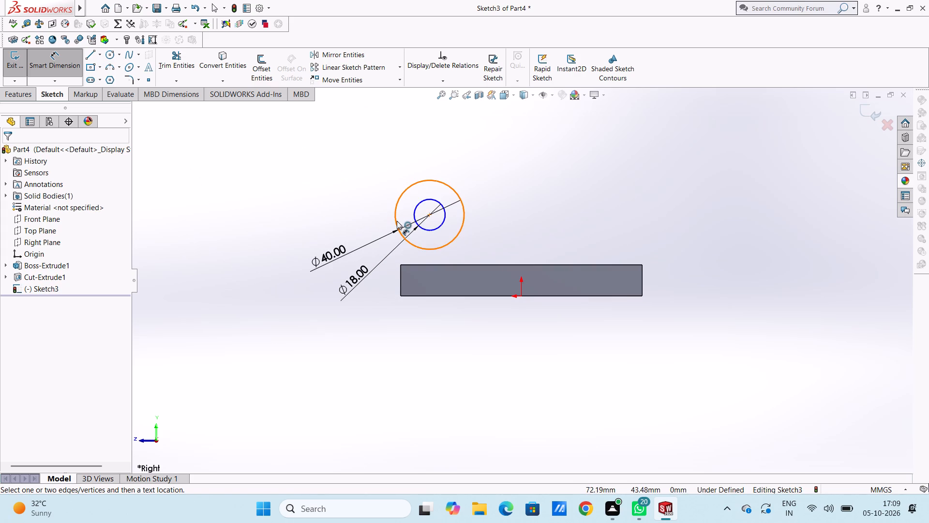
{"action": "left_click", "coordinate": [428, 215]}
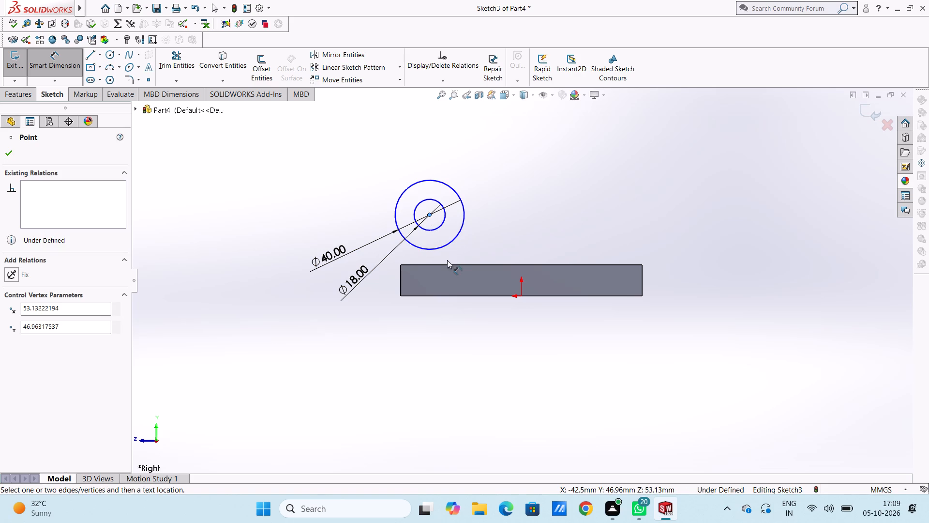
{"action": "left_click", "coordinate": [448, 265]}
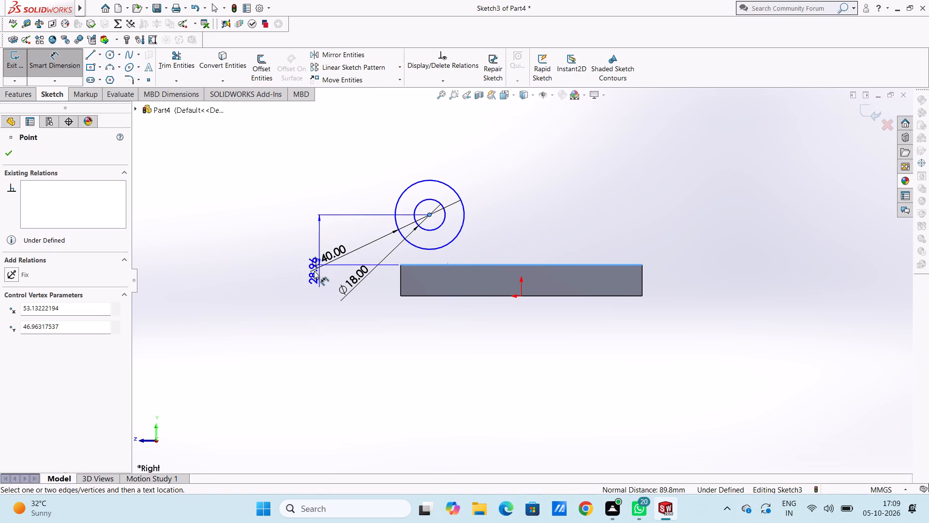
{"action": "left_click", "coordinate": [255, 254]}
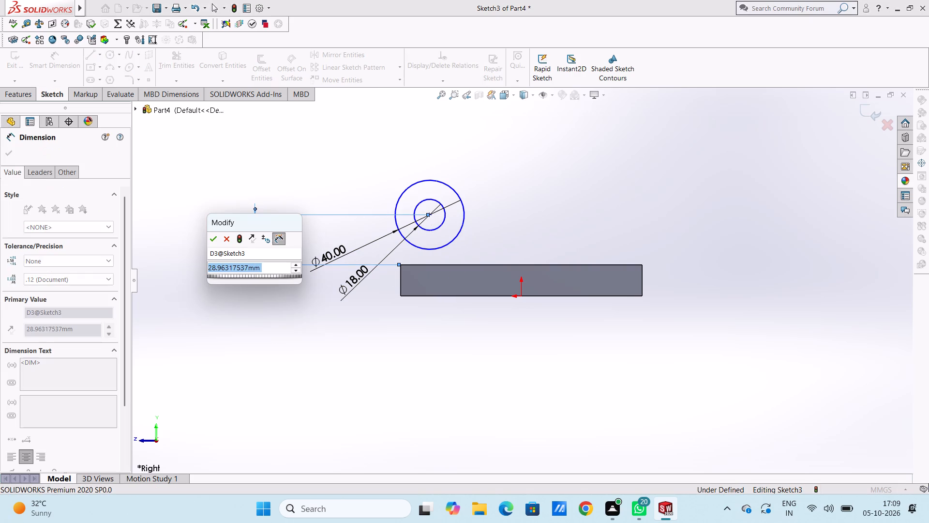
{"action": "type", "text": "38"}
{"action": "key", "text": "Return"}
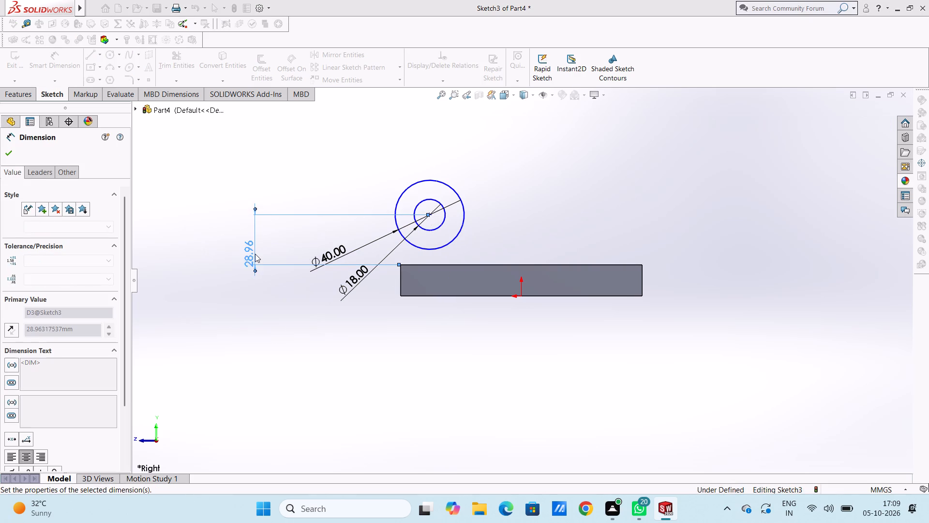
{"action": "left_click", "coordinate": [288, 167]}
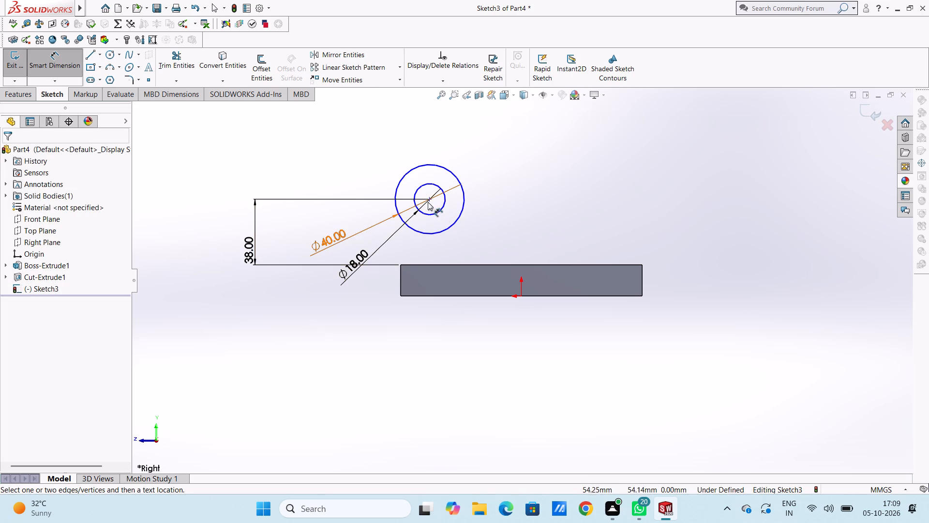
Dimension the circles' common centre 20 mm horizontally from the block's front end edge.
{"action": "left_click", "coordinate": [428, 200]}
{"action": "left_click", "coordinate": [399, 281]}
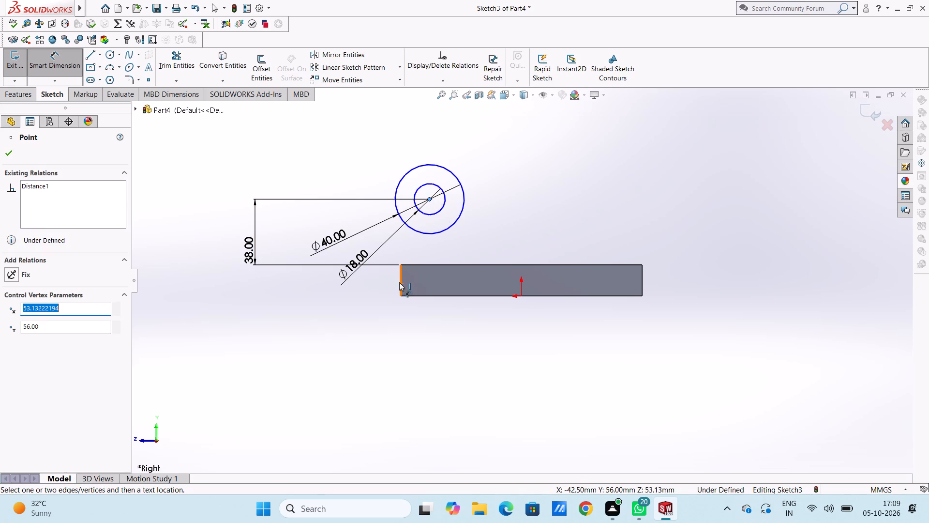
{"action": "left_click", "coordinate": [399, 282]}
{"action": "left_click", "coordinate": [418, 362]}
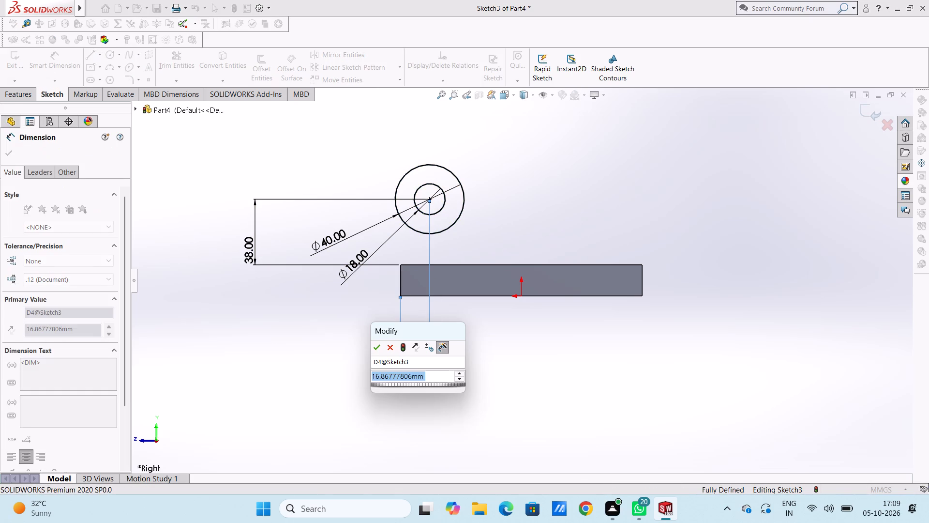
{"action": "type", "text": "20"}
{"action": "key", "text": "Return"}
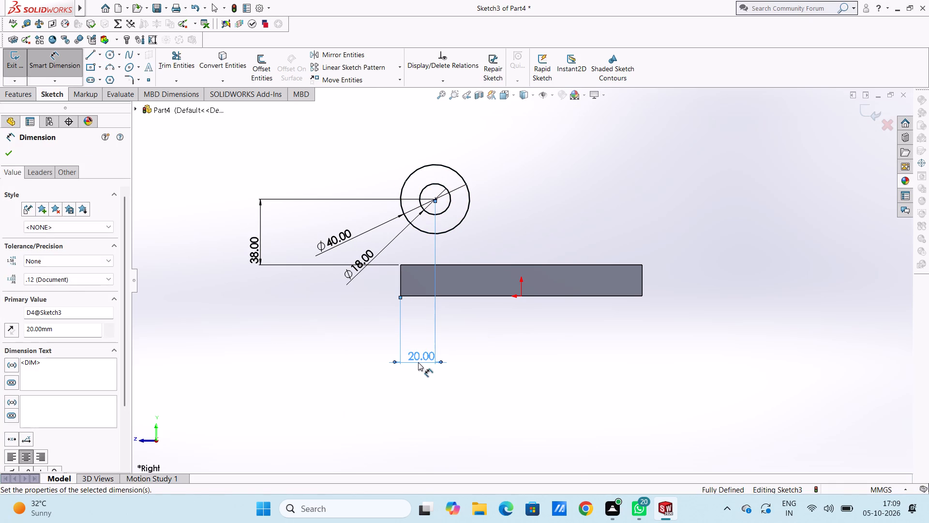
{"action": "left_click", "coordinate": [321, 336]}
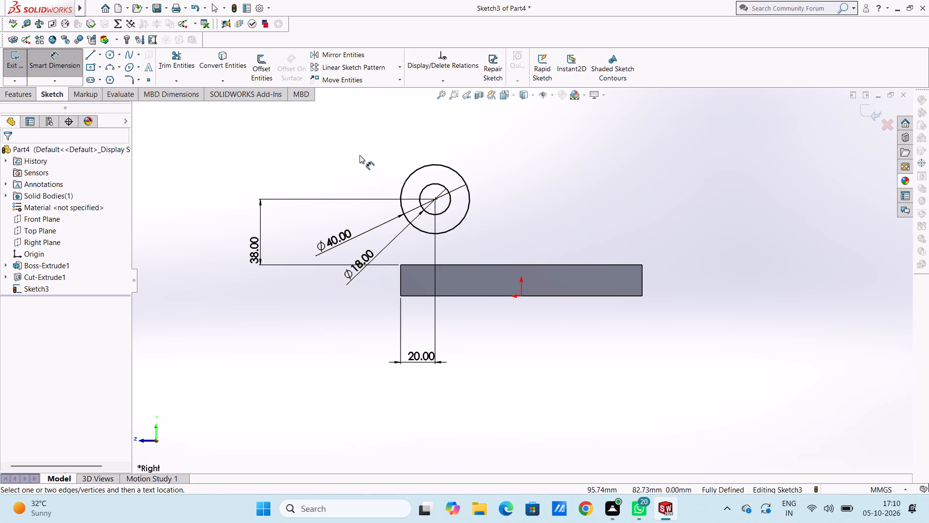
Sketch a second pair of concentric circles, radii about 18 and 47 mm, higher up above the block's rear half.
{"action": "scroll", "coordinate": [553, 181], "scroll_direction": "up", "scroll_amount": 2}
{"action": "scroll", "coordinate": [603, 187], "scroll_direction": "down", "scroll_amount": 1}
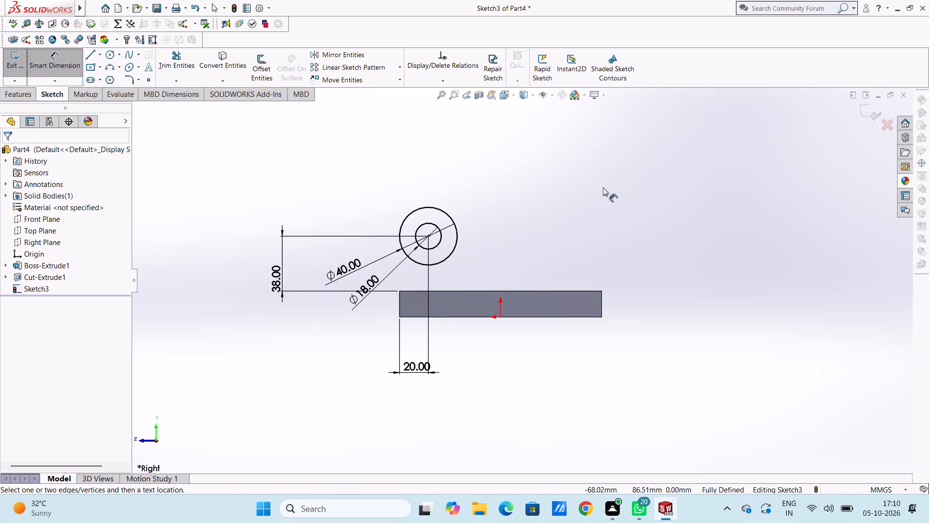
{"action": "left_click", "coordinate": [110, 56]}
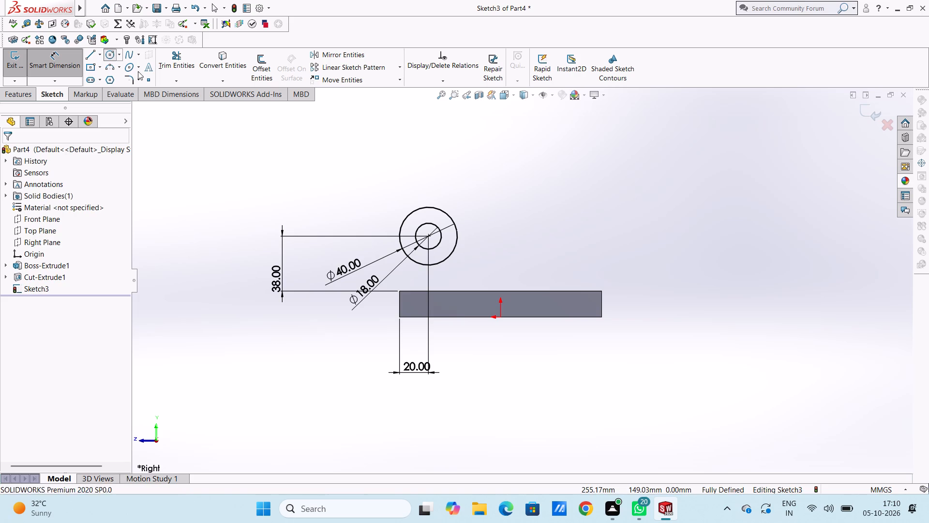
{"action": "left_click", "coordinate": [555, 150]}
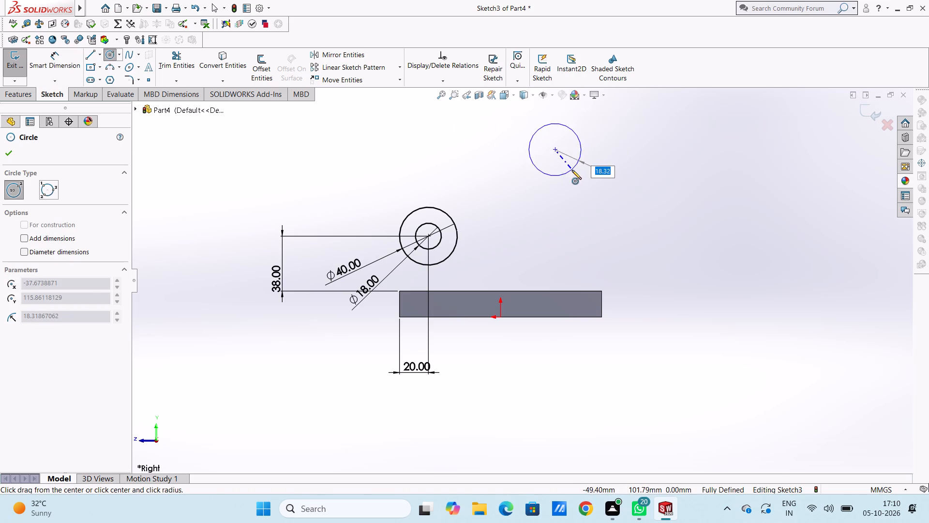
{"action": "left_click", "coordinate": [572, 170]}
{"action": "left_click", "coordinate": [554, 149]}
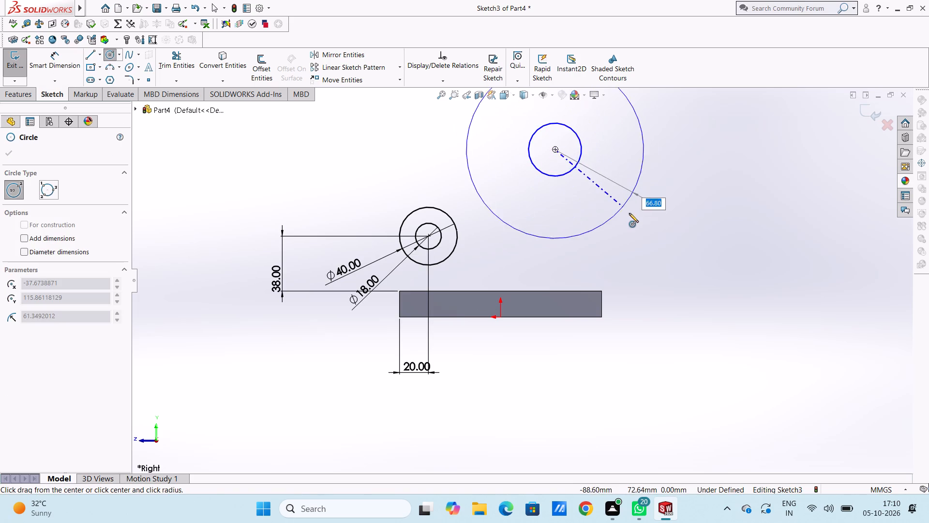
{"action": "left_click", "coordinate": [614, 183]}
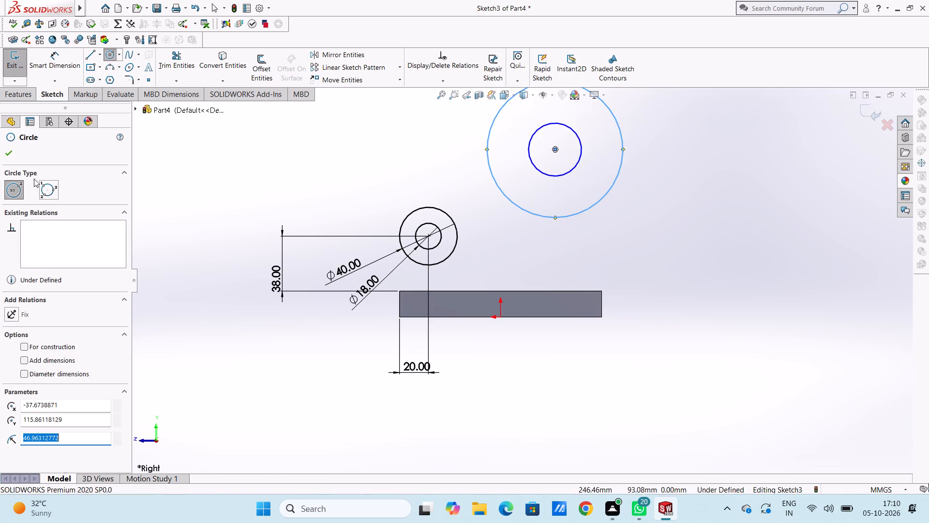
Dimension the upper circle pair with a 30 mm inner diameter and a 55 mm outer diameter.
{"action": "left_click", "coordinate": [15, 154]}
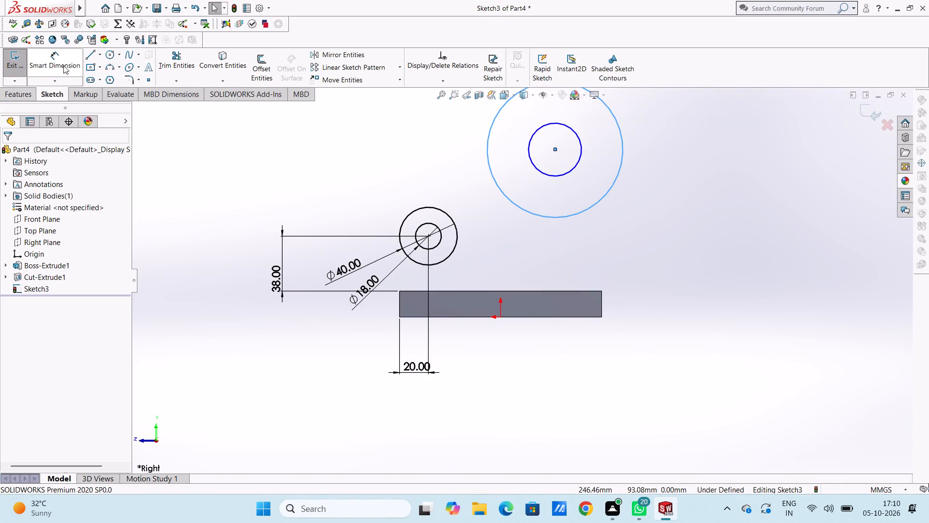
{"action": "left_click", "coordinate": [63, 65]}
{"action": "left_click", "coordinate": [575, 166]}
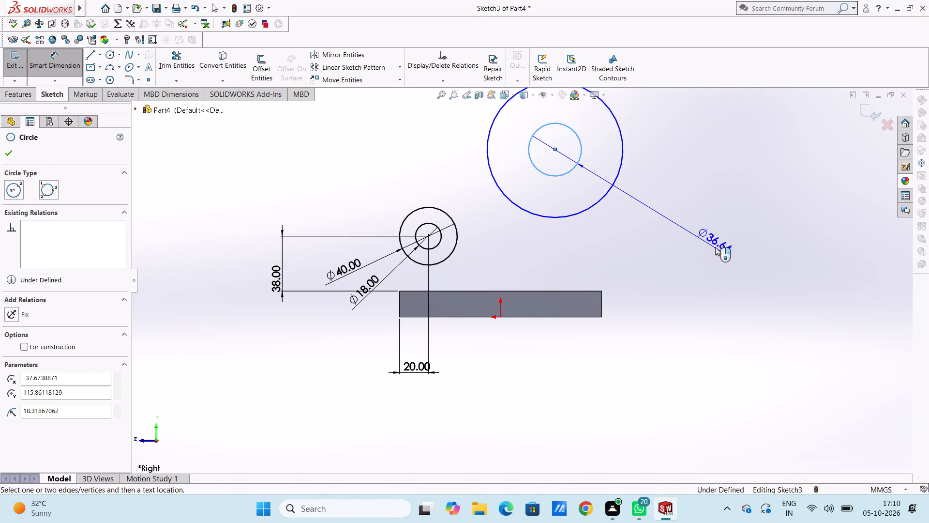
{"action": "left_click", "coordinate": [719, 249]}
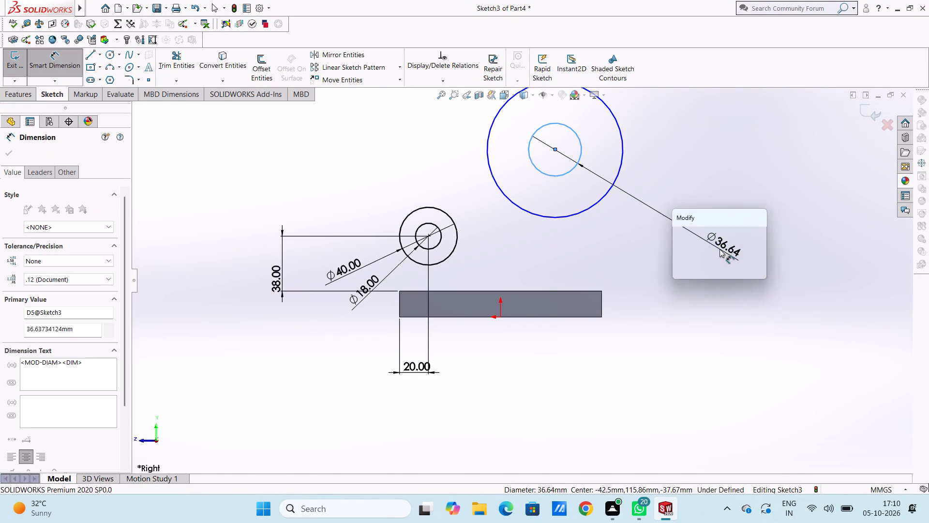
{"action": "type", "text": "30"}
{"action": "key", "text": "Return"}
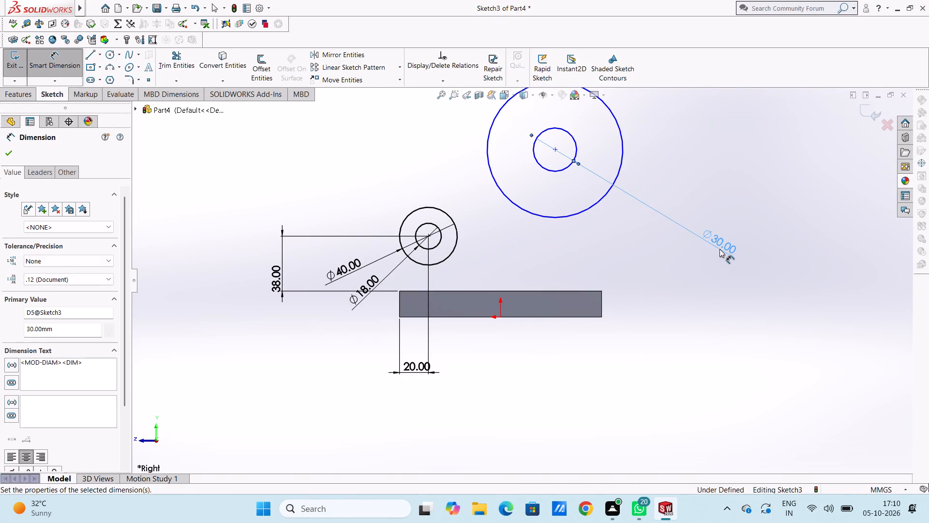
{"action": "left_click", "coordinate": [701, 185]}
{"action": "left_click", "coordinate": [622, 163]}
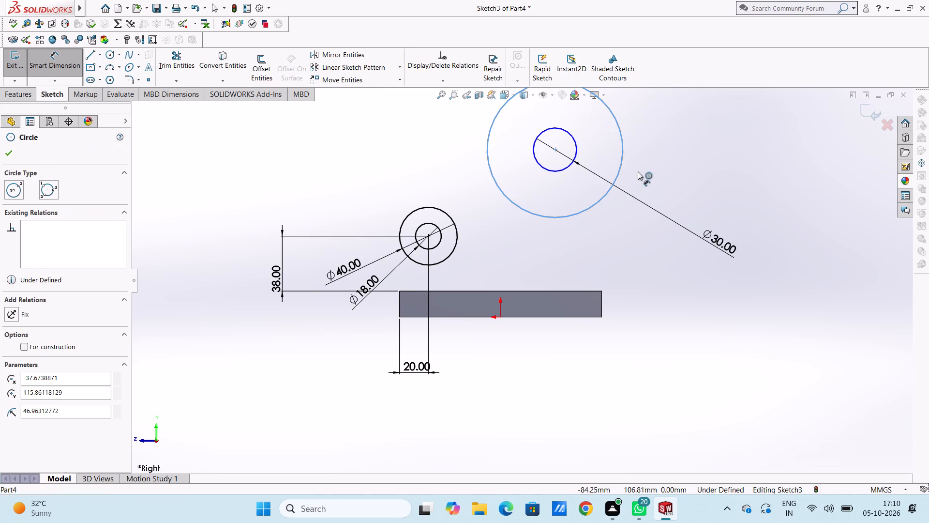
{"action": "left_click", "coordinate": [796, 252]}
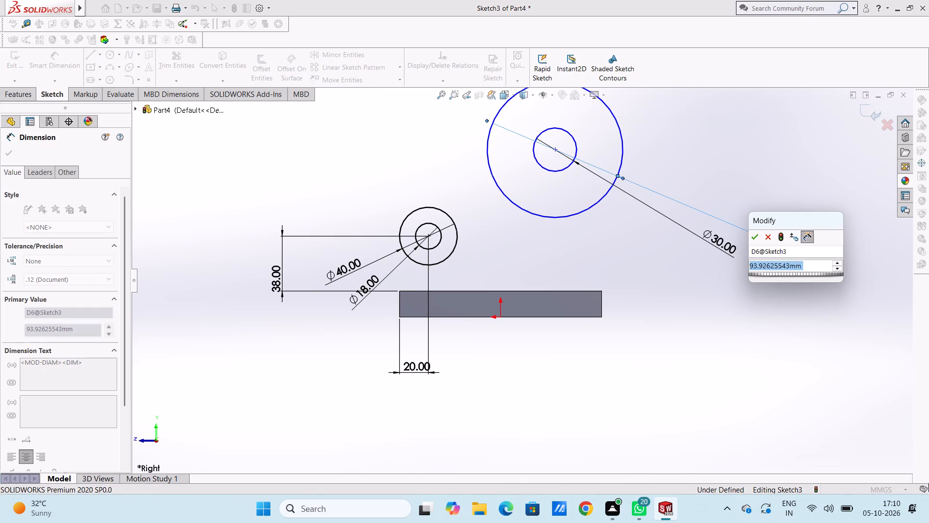
{"action": "type", "text": "55"}
{"action": "key", "text": "Return"}
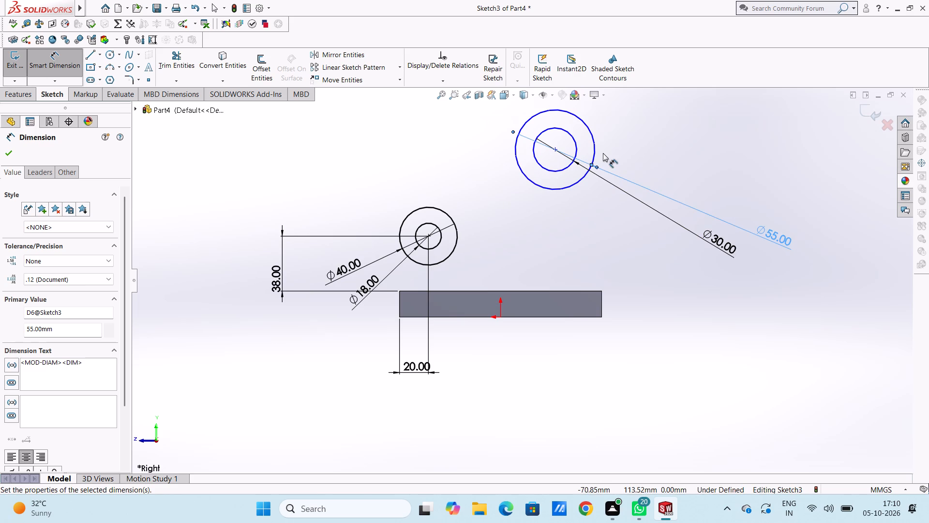
{"action": "scroll", "coordinate": [603, 153], "scroll_direction": "up", "scroll_amount": 1}
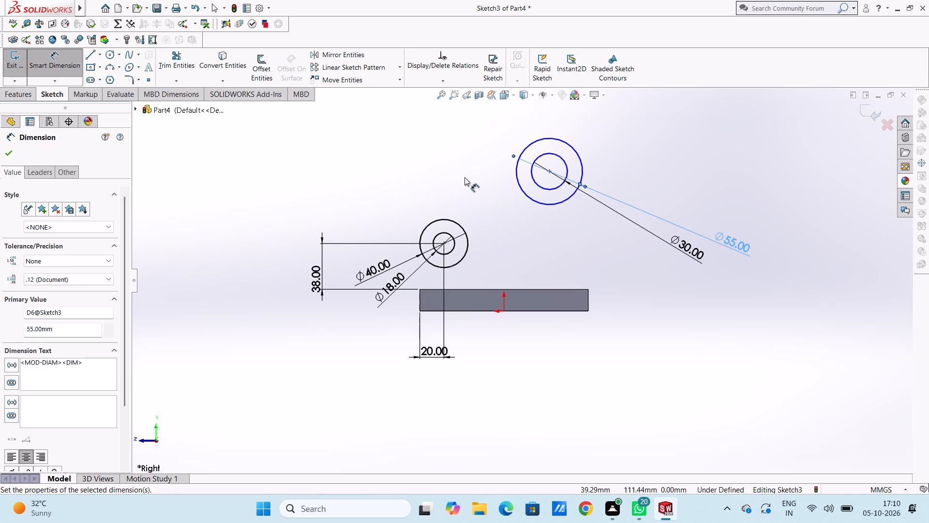
{"action": "left_click", "coordinate": [11, 154]}
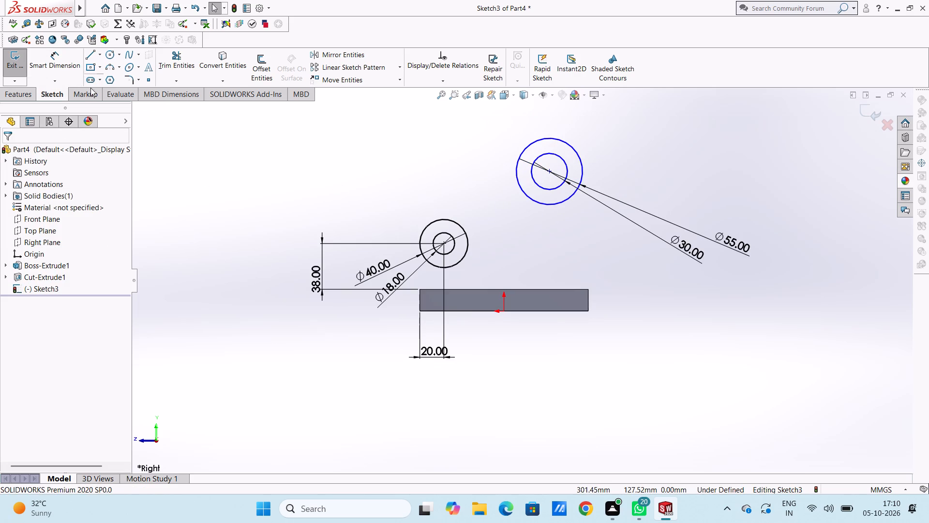
Dimension the upper circles' common centre 100 mm above the block's top edge.
{"action": "left_click", "coordinate": [67, 69]}
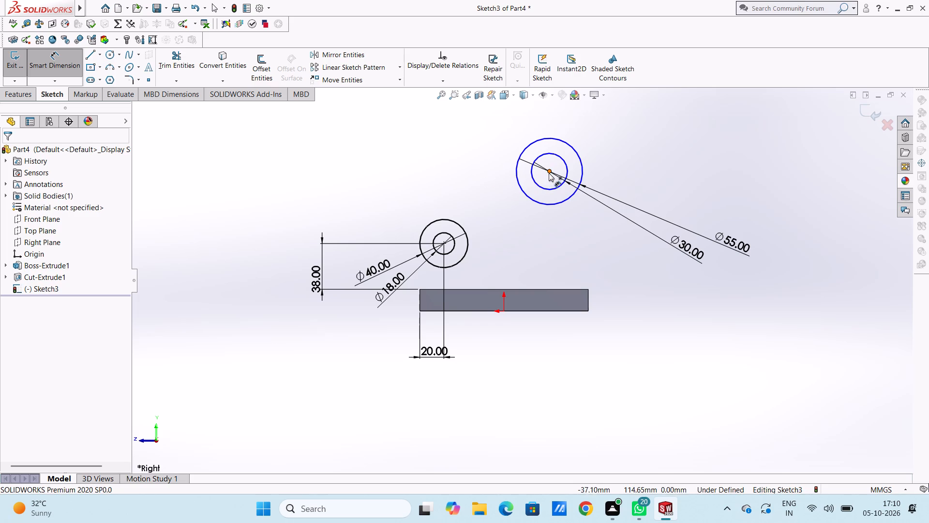
{"action": "left_click", "coordinate": [549, 173]}
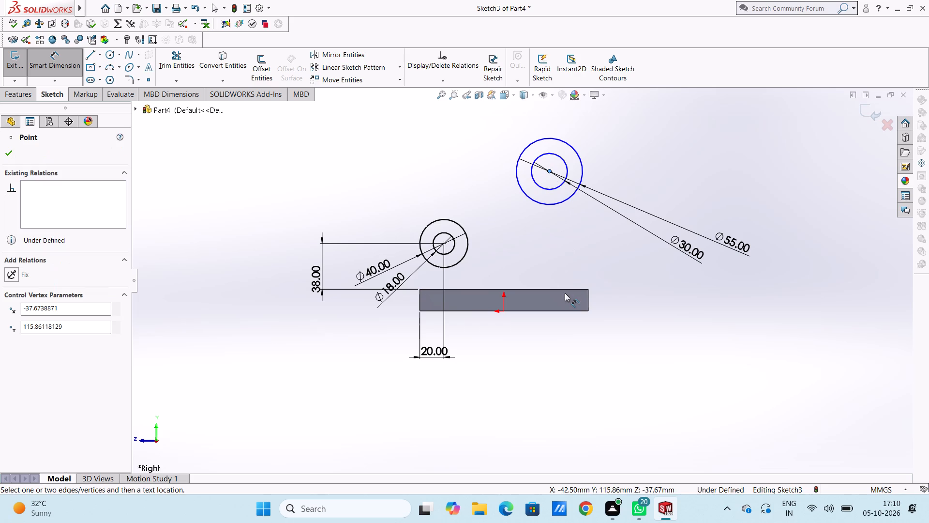
{"action": "left_click", "coordinate": [577, 288]}
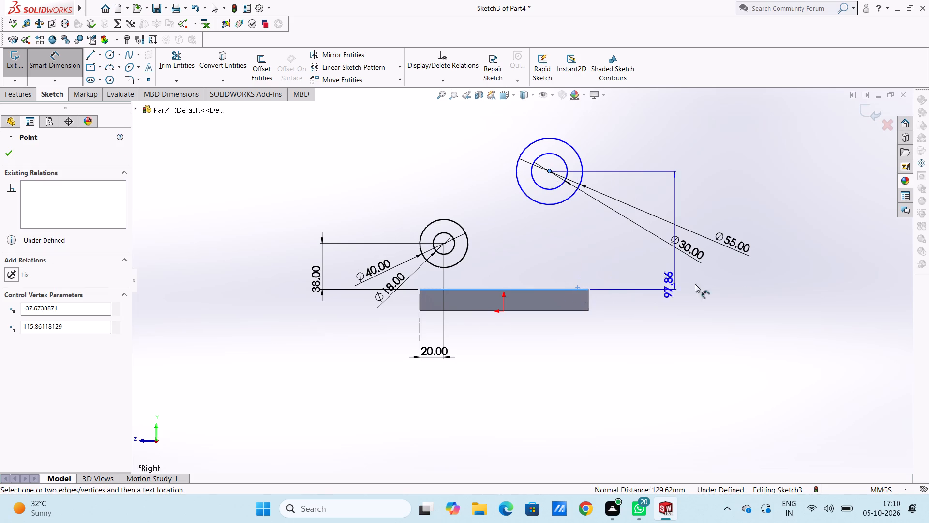
{"action": "left_click", "coordinate": [833, 267]}
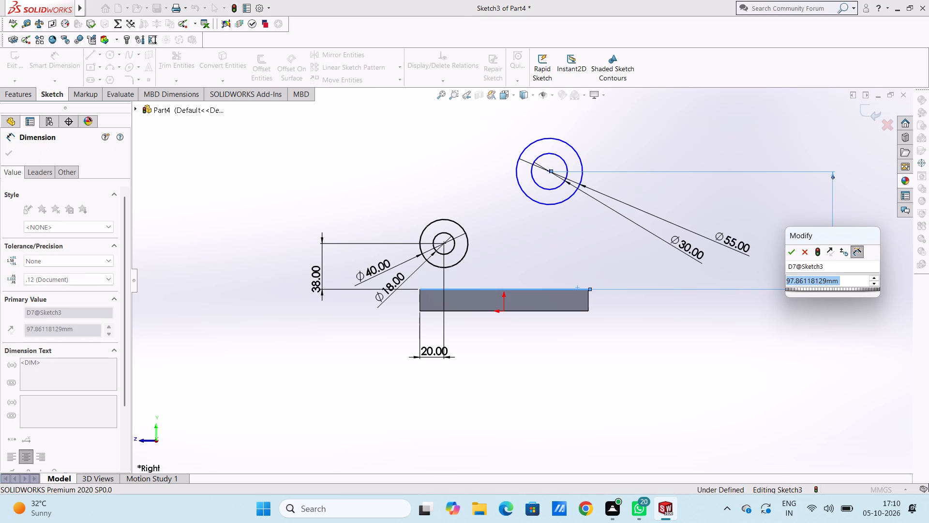
{"action": "type", "text": "100"}
{"action": "key", "text": "Return"}
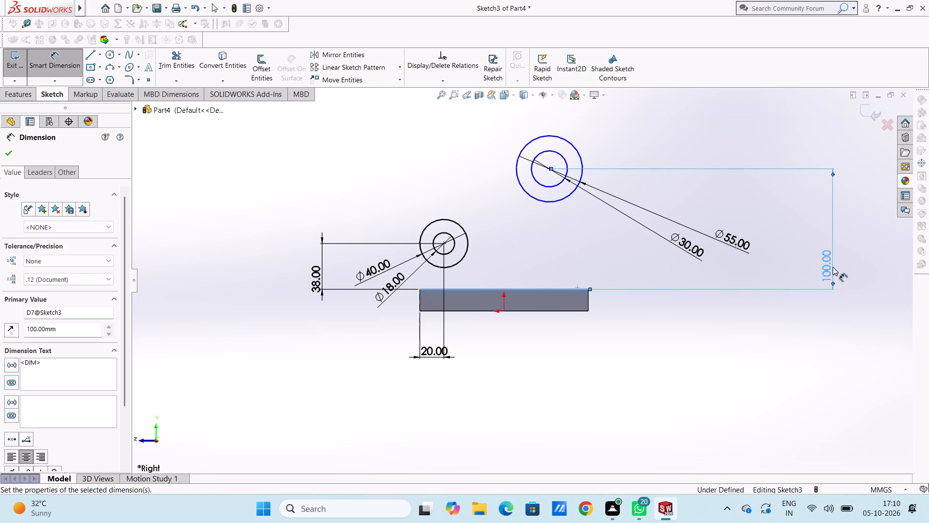
{"action": "left_click", "coordinate": [536, 243]}
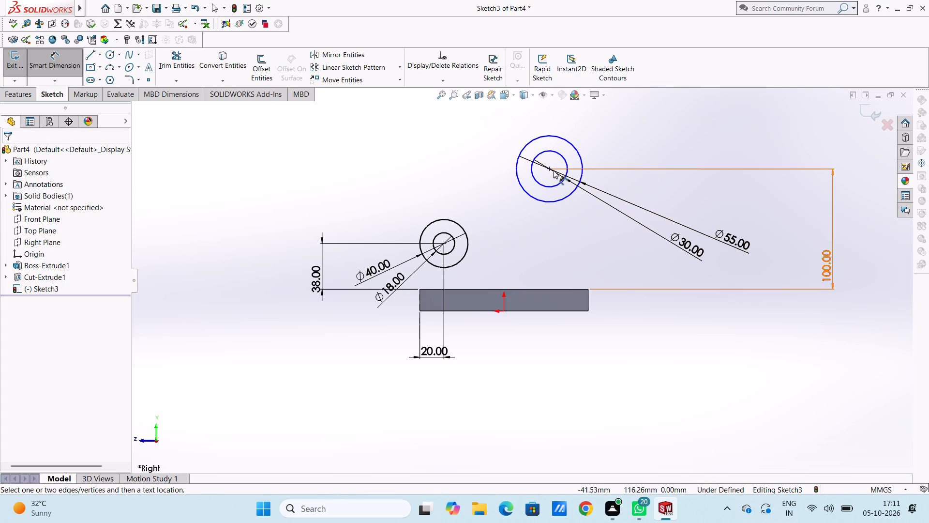
Dimension the upper circles' common centre 50 mm horizontally from the block's rear end edge.
{"action": "left_click", "coordinate": [550, 169]}
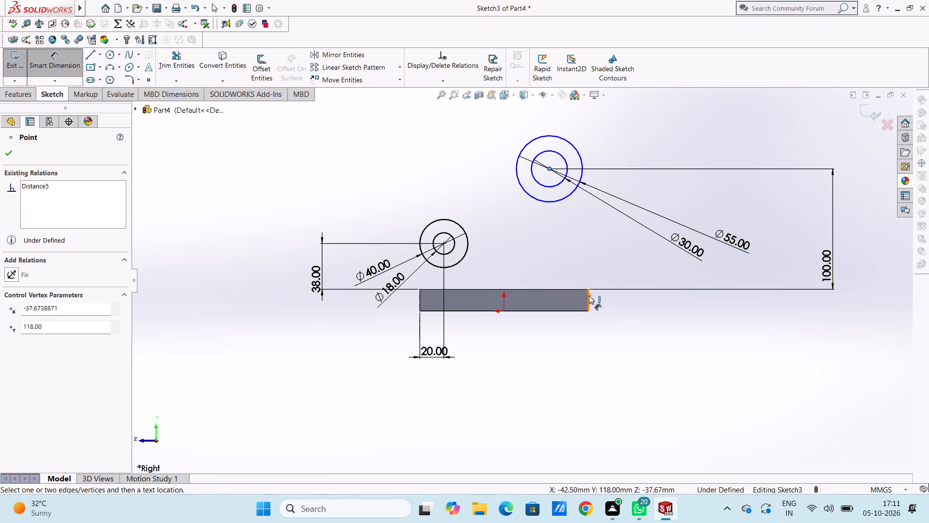
{"action": "left_click", "coordinate": [589, 295]}
{"action": "left_click", "coordinate": [578, 382]}
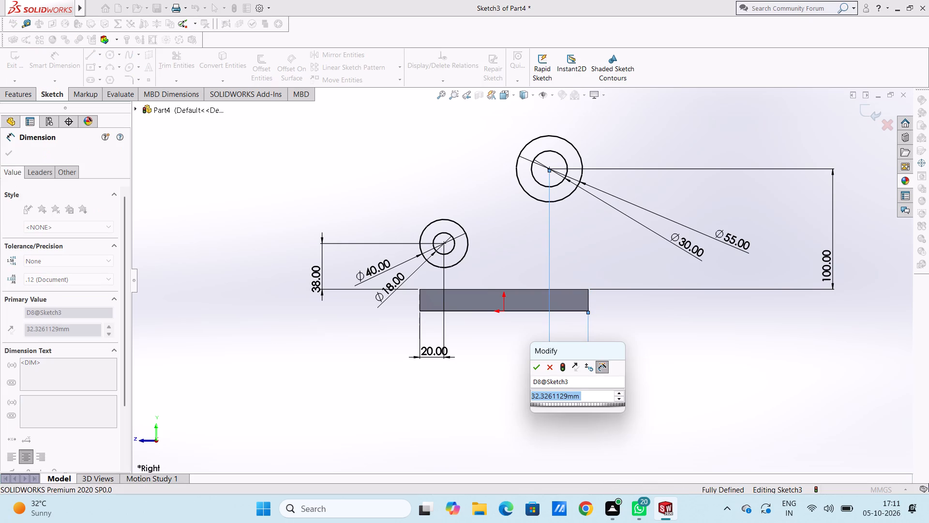
{"action": "type", "text": "50"}
{"action": "key", "text": "Return"}
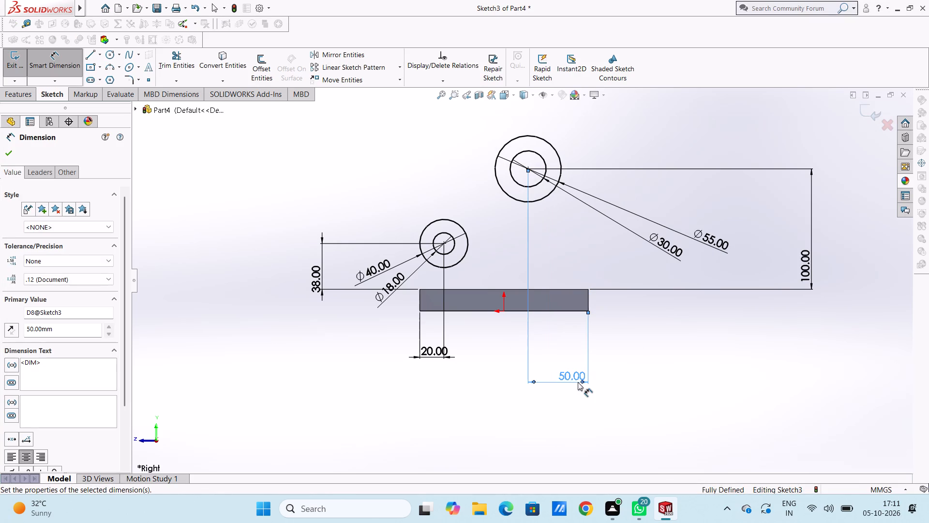
{"action": "left_click", "coordinate": [364, 162]}
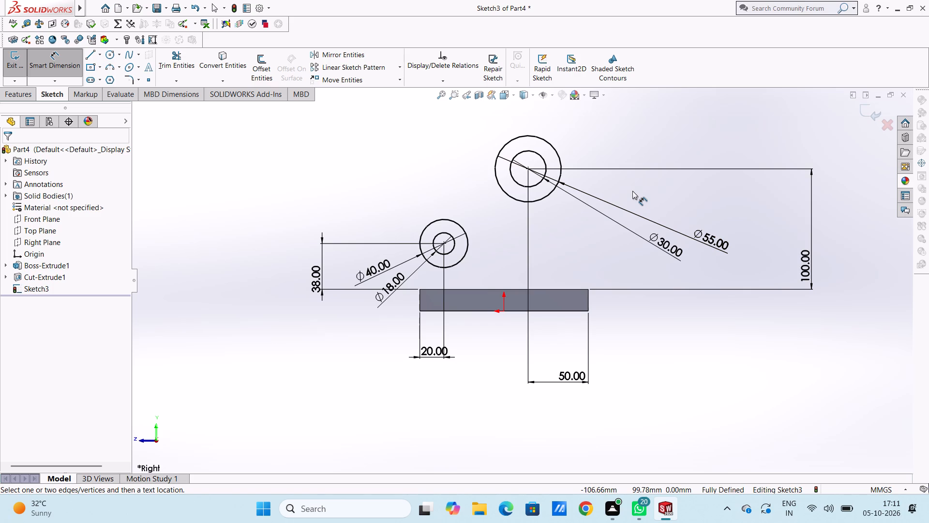
Sketch a line along the block's whole top edge, continuing from its rear corner to the 55 mm circle's rear quadrant point.
{"action": "left_click", "coordinate": [89, 56]}
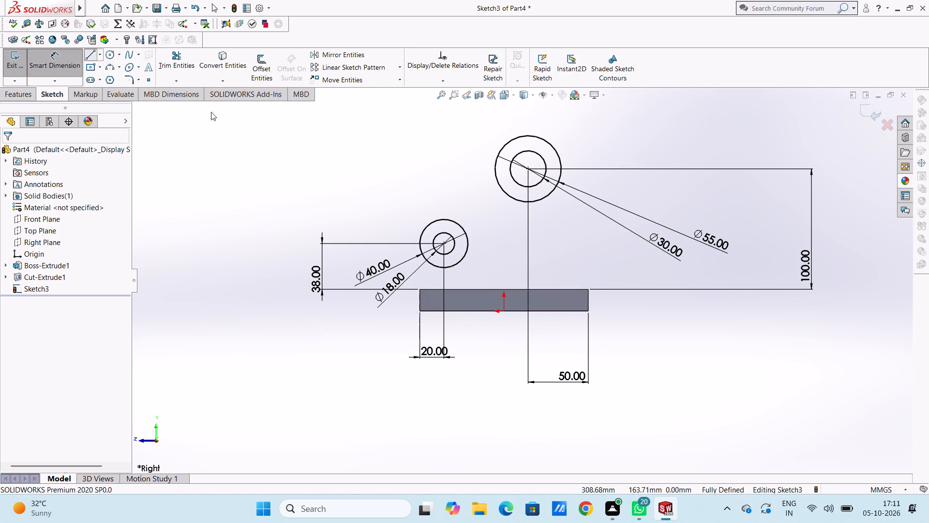
{"action": "left_click", "coordinate": [420, 288]}
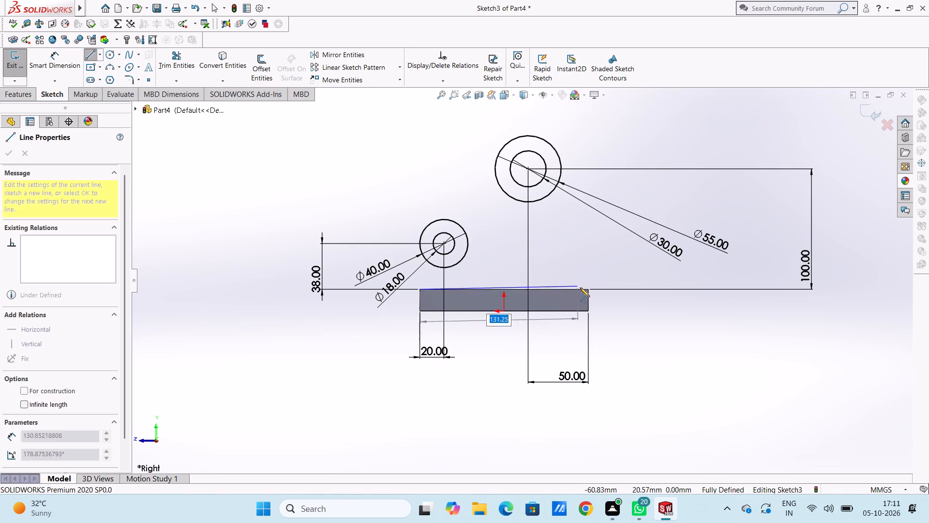
{"action": "left_click", "coordinate": [588, 289]}
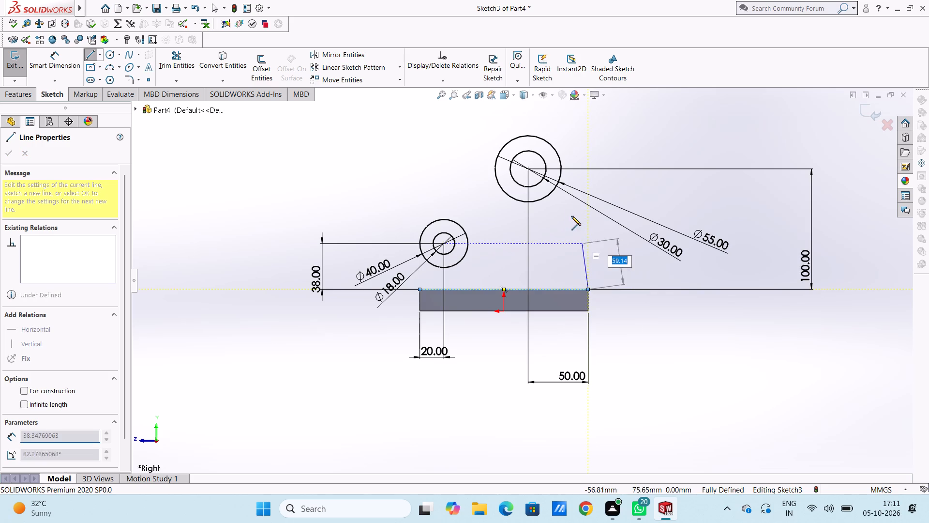
{"action": "left_click", "coordinate": [560, 169]}
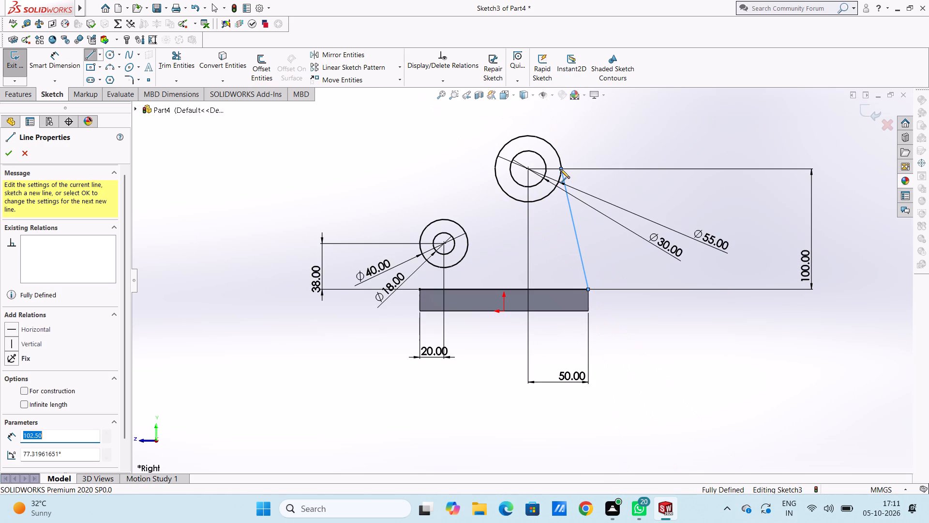
{"action": "key", "text": "Escape"}
{"action": "key", "text": "Escape"}
{"action": "key", "text": "Escape"}
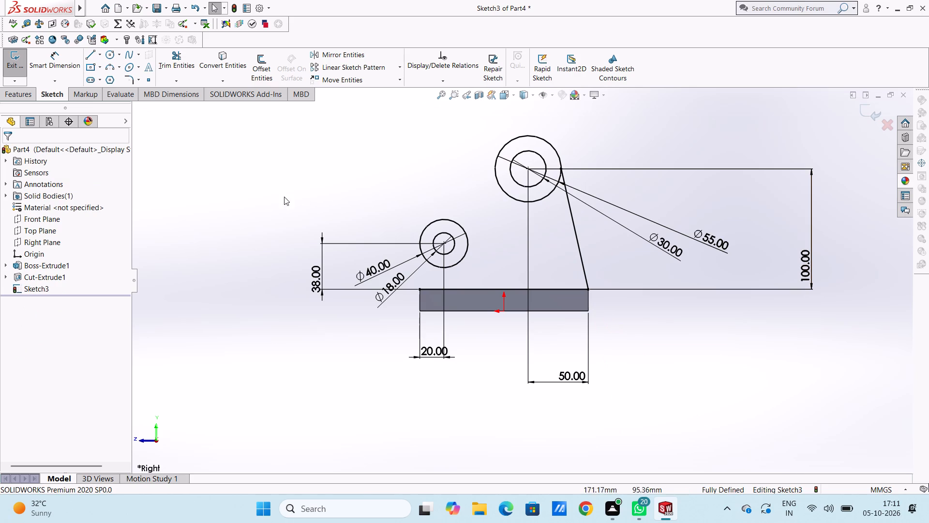
Sketch a 38 mm vertical line from the block's front top corner to the 40 mm circle's front quadrant point.
{"action": "left_click", "coordinate": [89, 55]}
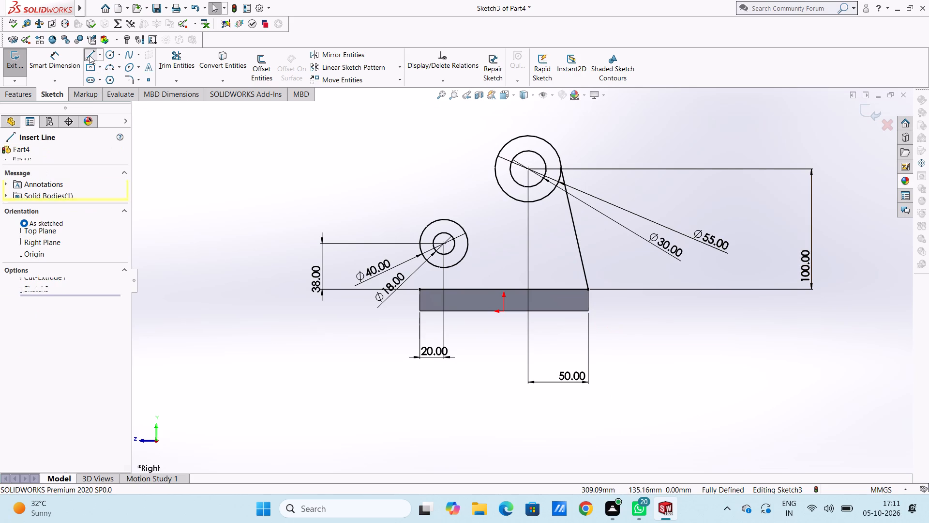
{"action": "left_click", "coordinate": [418, 289]}
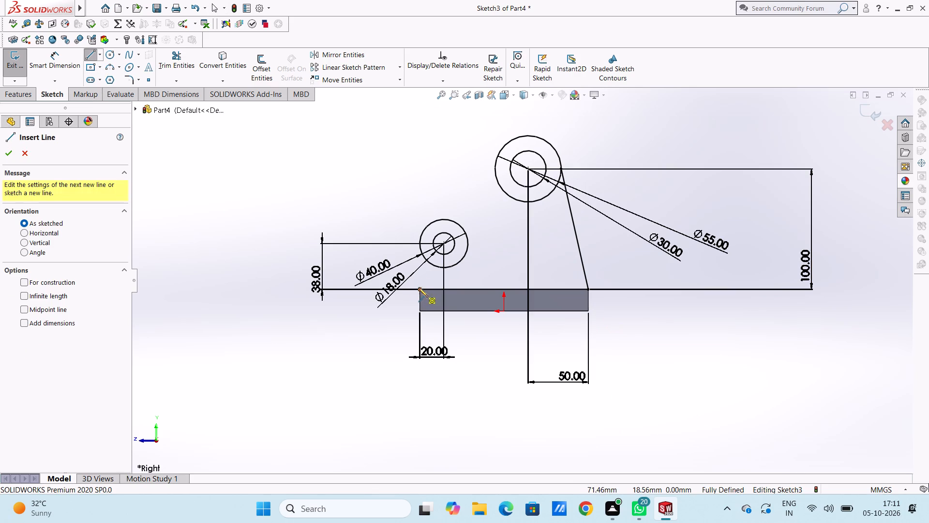
{"action": "left_click", "coordinate": [420, 242]}
{"action": "key", "text": "Escape"}
{"action": "key", "text": "Escape"}
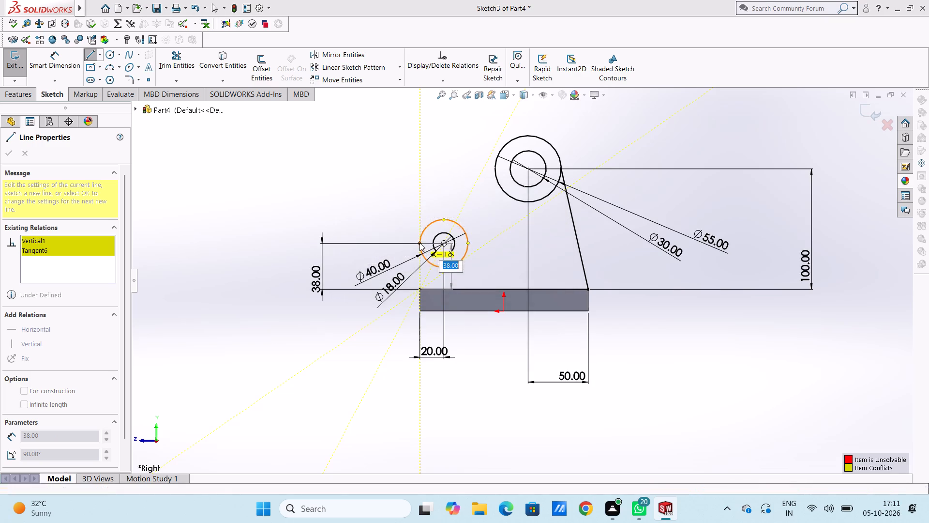
{"action": "key", "text": "Escape"}
{"action": "key", "text": "Escape"}
{"action": "key", "text": "Escape"}
{"action": "key", "text": "Escape"}
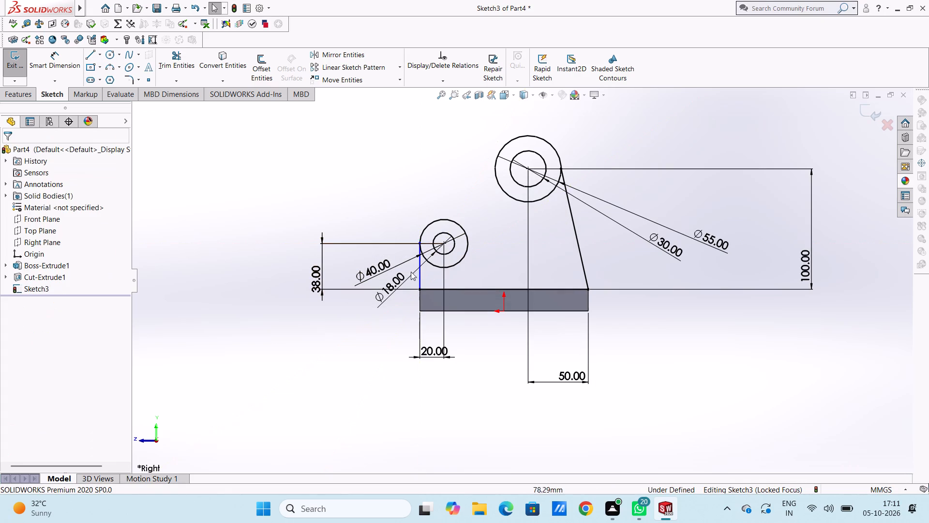
Make the front vertical line tangent to the 40 mm circle.
{"action": "left_click", "coordinate": [418, 275]}
{"action": "left_click", "coordinate": [430, 225], "text": "ctrl"}
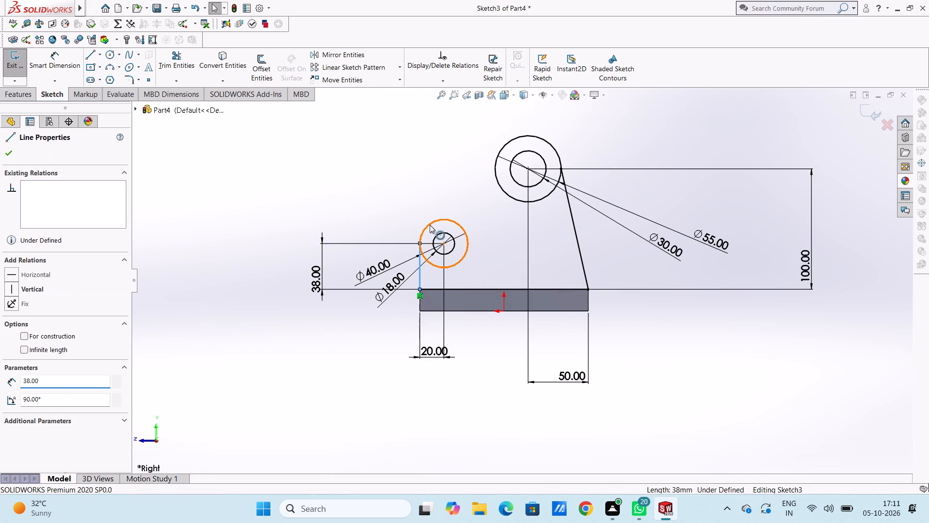
{"action": "left_click", "coordinate": [8, 325]}
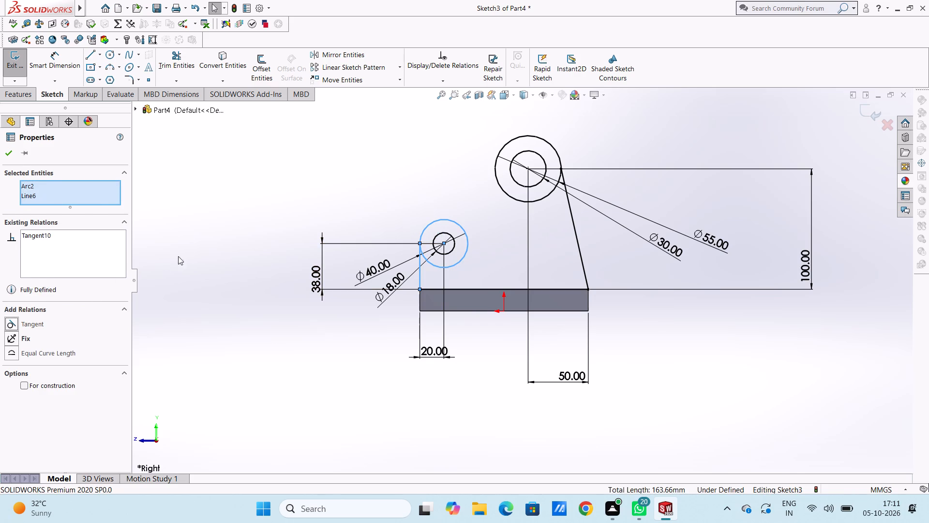
{"action": "left_click", "coordinate": [205, 241]}
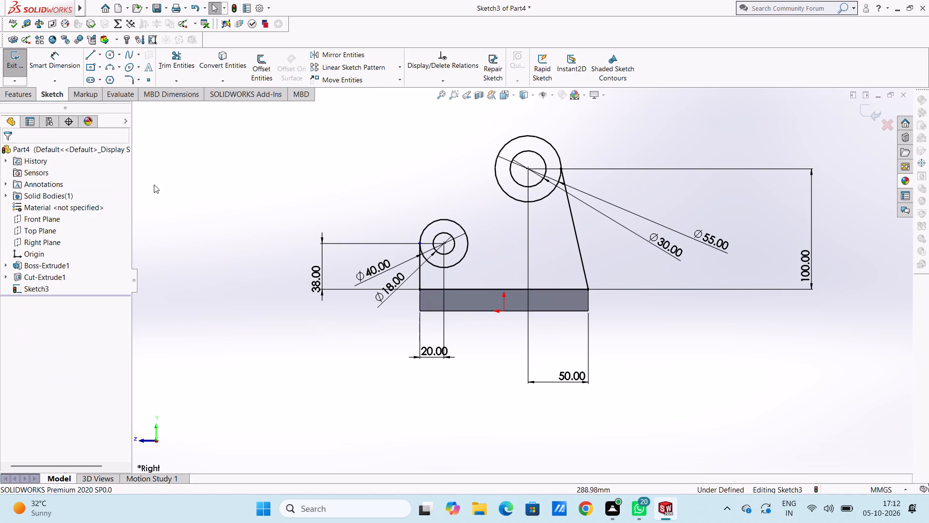
Sketch a concave 3 point arc of radius 25 mm from the 40 mm circle's top towards the 55 mm circle's front quadrant point.
{"action": "left_click", "coordinate": [105, 67]}
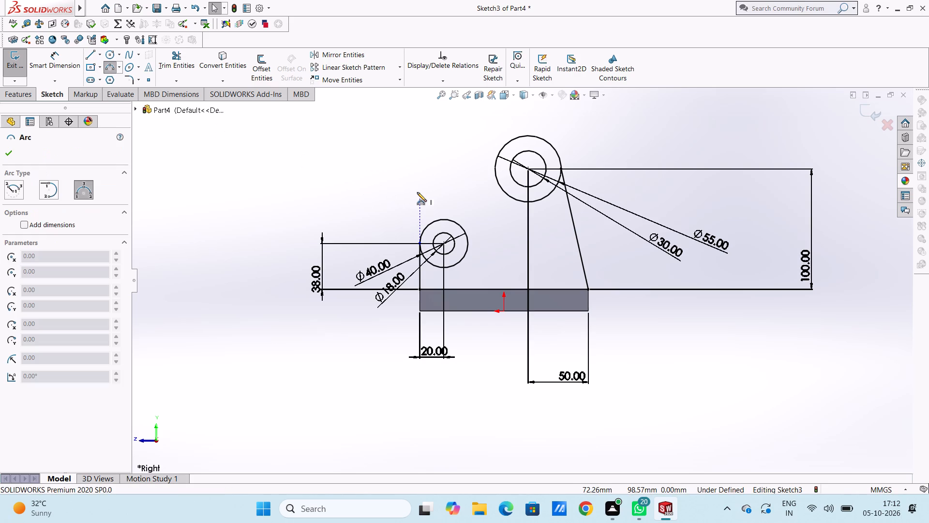
{"action": "left_click", "coordinate": [443, 218]}
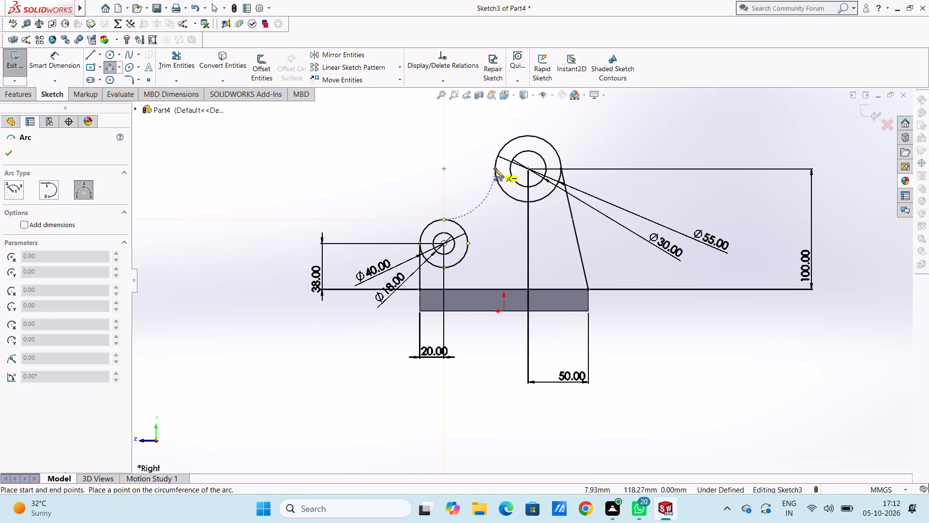
{"action": "left_click", "coordinate": [494, 169]}
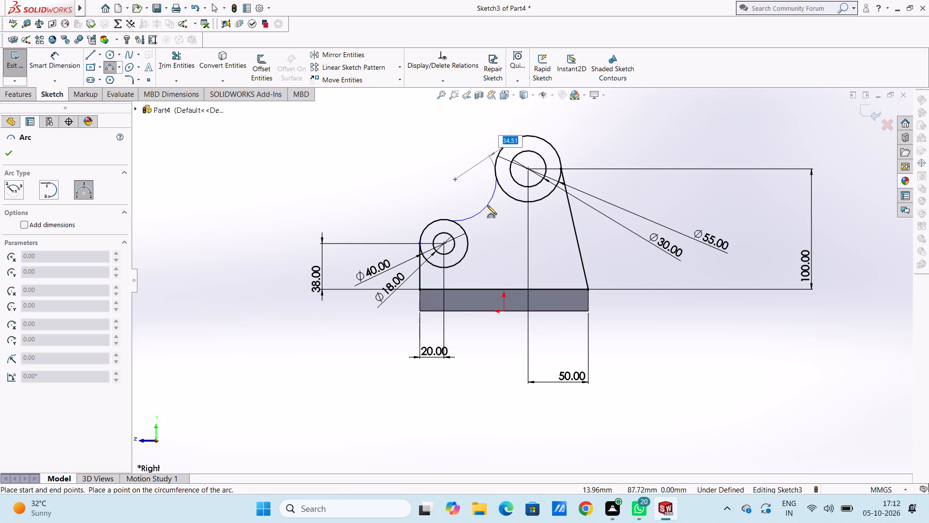
{"action": "type", "text": "25"}
{"action": "key", "text": "Return"}
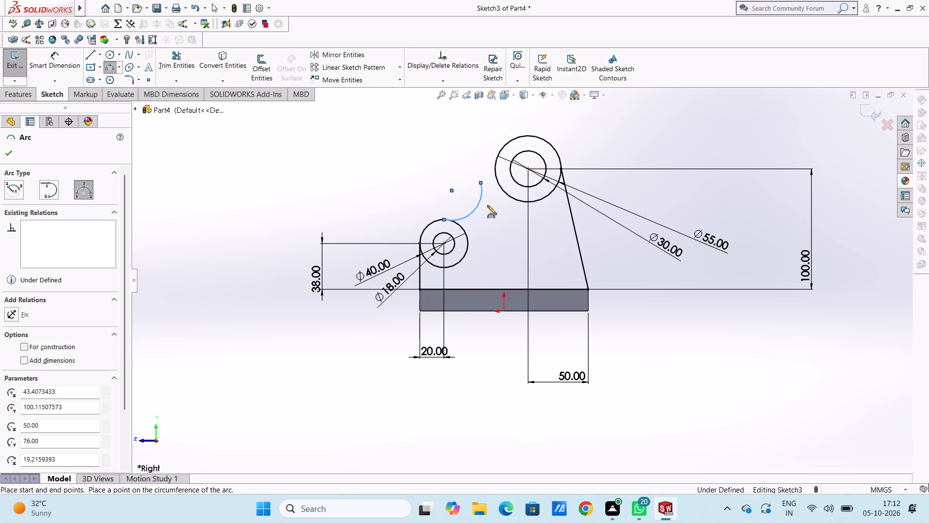
Delete the concave 25 mm radius arc between the 40 mm and 55 mm circles.
{"action": "key", "text": "Escape"}
{"action": "key", "text": "Escape"}
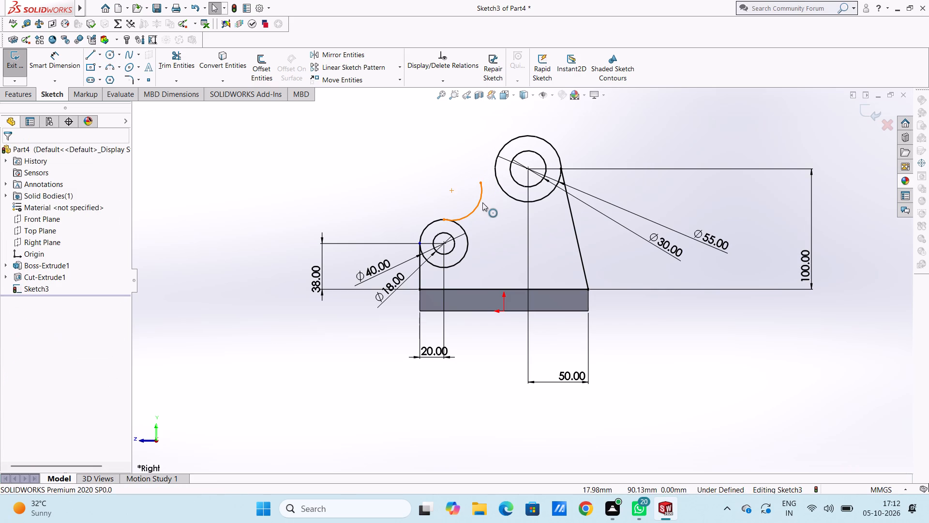
{"action": "left_click", "coordinate": [482, 202]}
{"action": "key", "text": "Delete"}
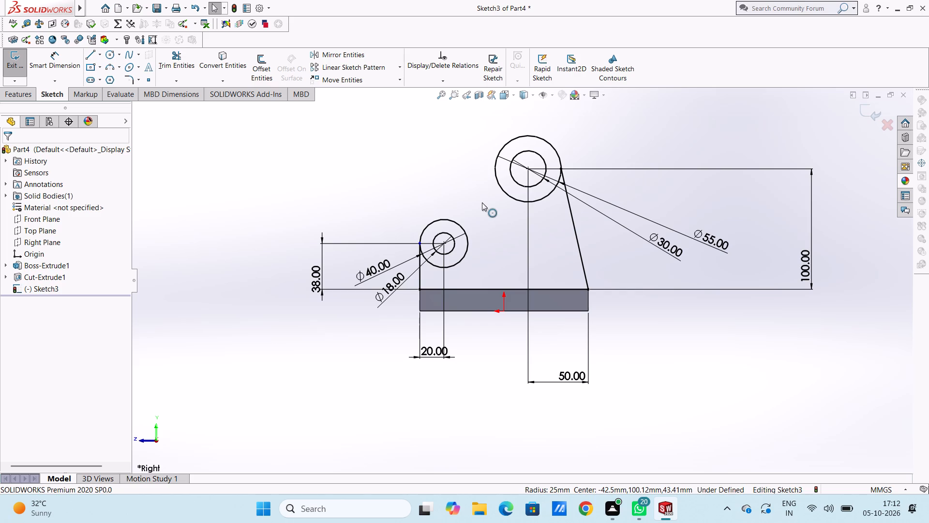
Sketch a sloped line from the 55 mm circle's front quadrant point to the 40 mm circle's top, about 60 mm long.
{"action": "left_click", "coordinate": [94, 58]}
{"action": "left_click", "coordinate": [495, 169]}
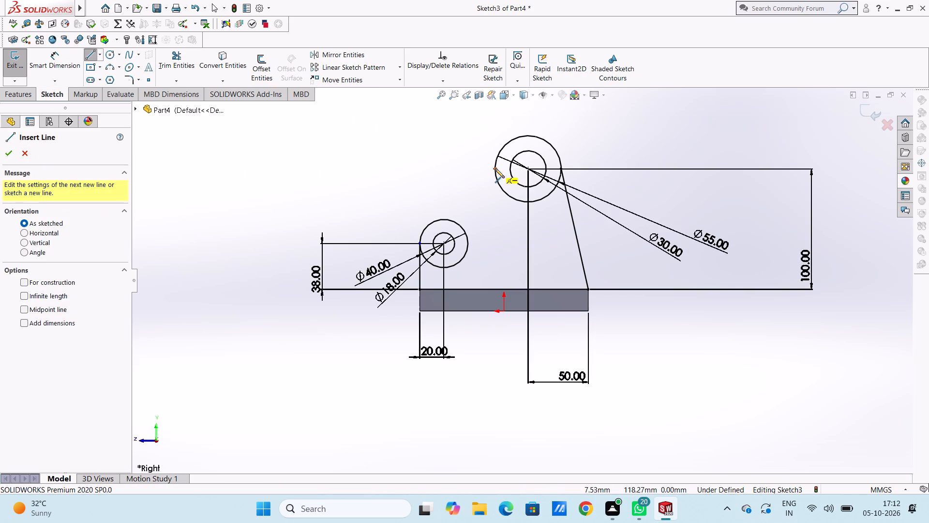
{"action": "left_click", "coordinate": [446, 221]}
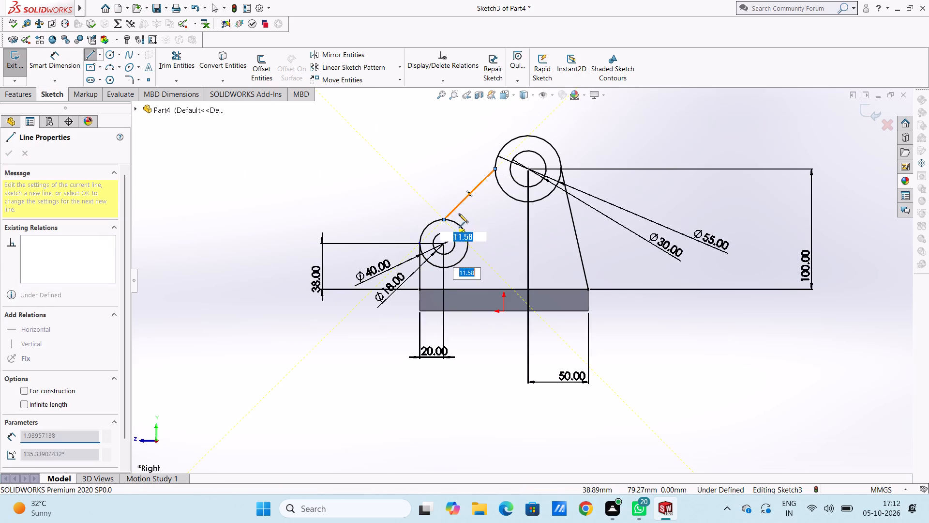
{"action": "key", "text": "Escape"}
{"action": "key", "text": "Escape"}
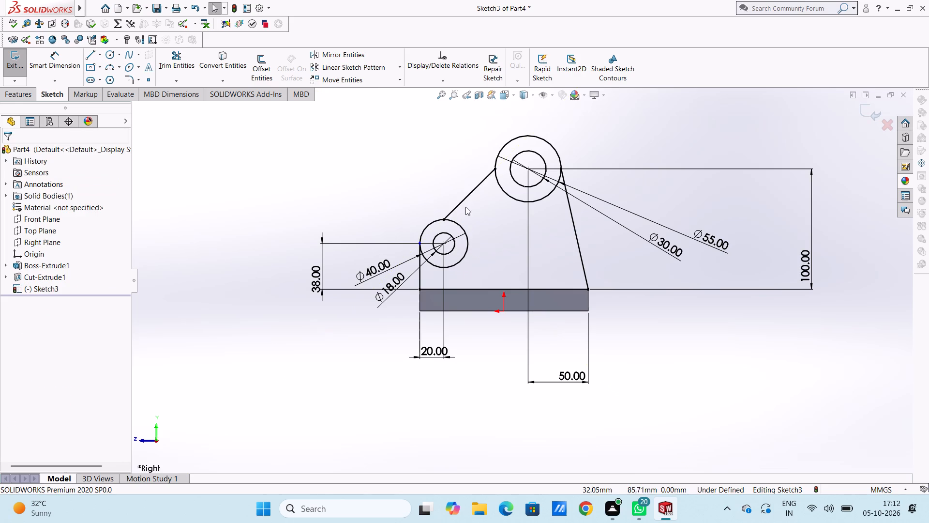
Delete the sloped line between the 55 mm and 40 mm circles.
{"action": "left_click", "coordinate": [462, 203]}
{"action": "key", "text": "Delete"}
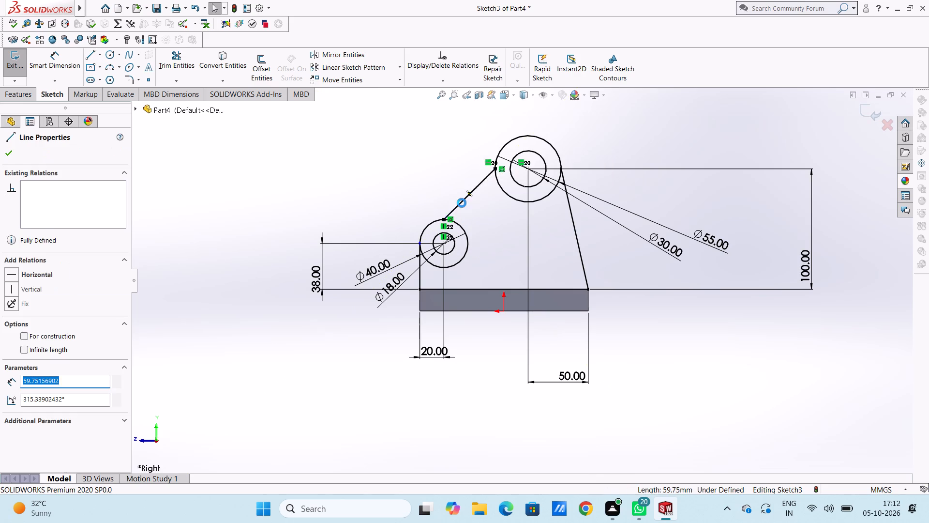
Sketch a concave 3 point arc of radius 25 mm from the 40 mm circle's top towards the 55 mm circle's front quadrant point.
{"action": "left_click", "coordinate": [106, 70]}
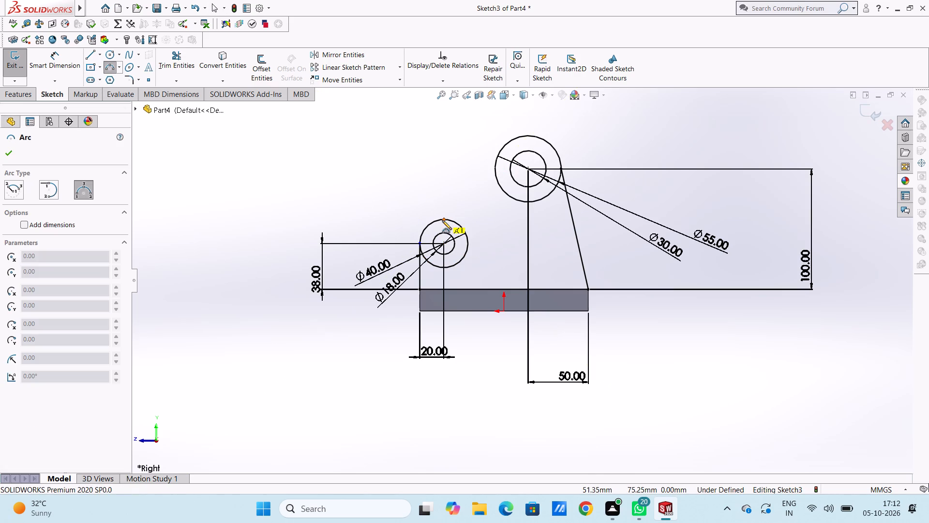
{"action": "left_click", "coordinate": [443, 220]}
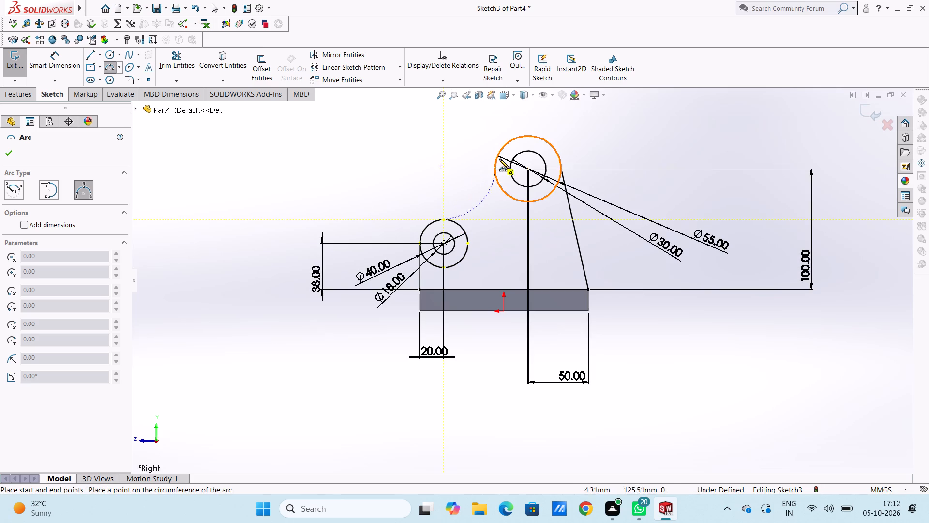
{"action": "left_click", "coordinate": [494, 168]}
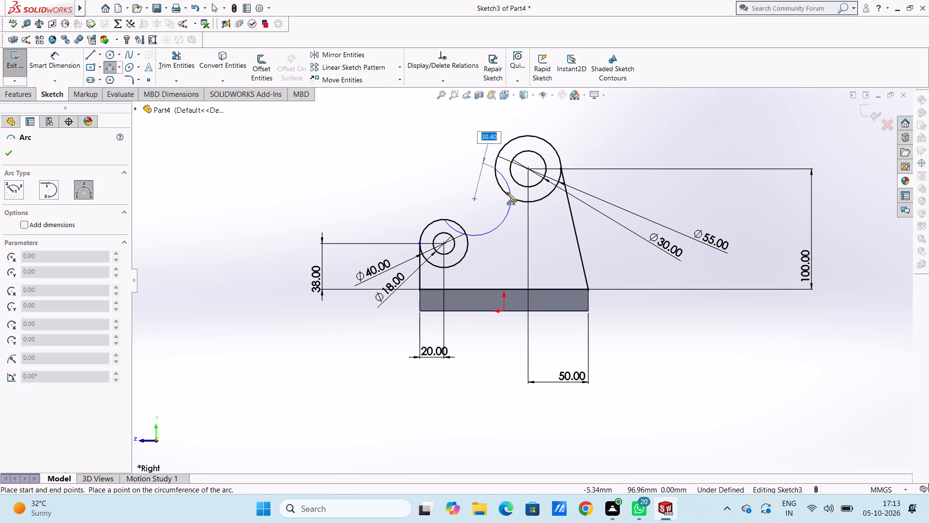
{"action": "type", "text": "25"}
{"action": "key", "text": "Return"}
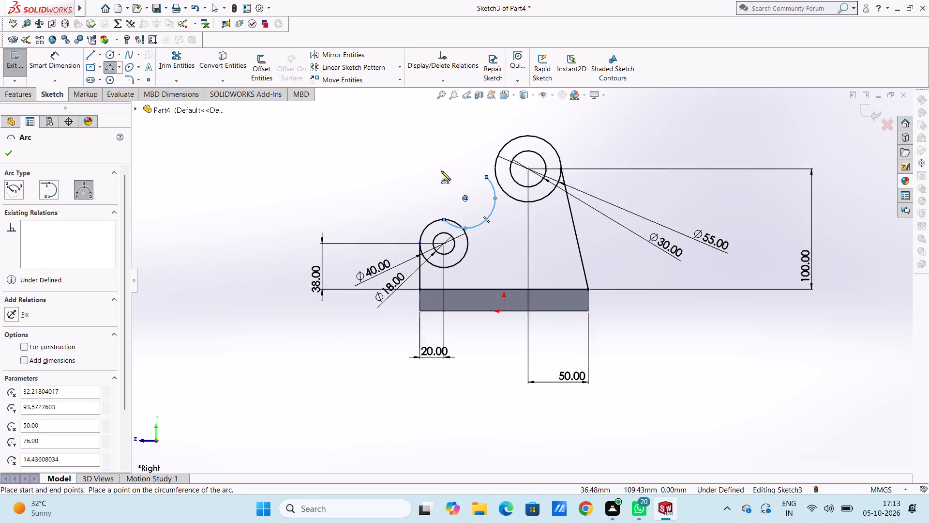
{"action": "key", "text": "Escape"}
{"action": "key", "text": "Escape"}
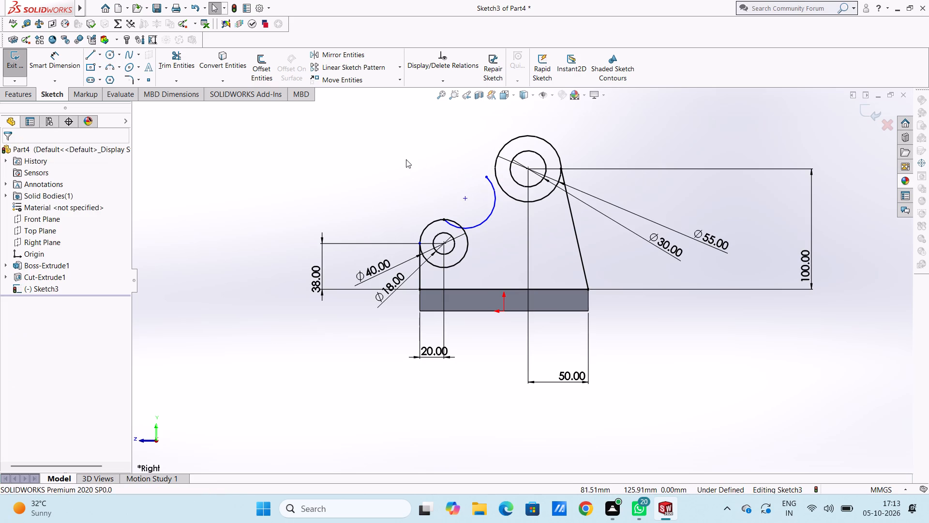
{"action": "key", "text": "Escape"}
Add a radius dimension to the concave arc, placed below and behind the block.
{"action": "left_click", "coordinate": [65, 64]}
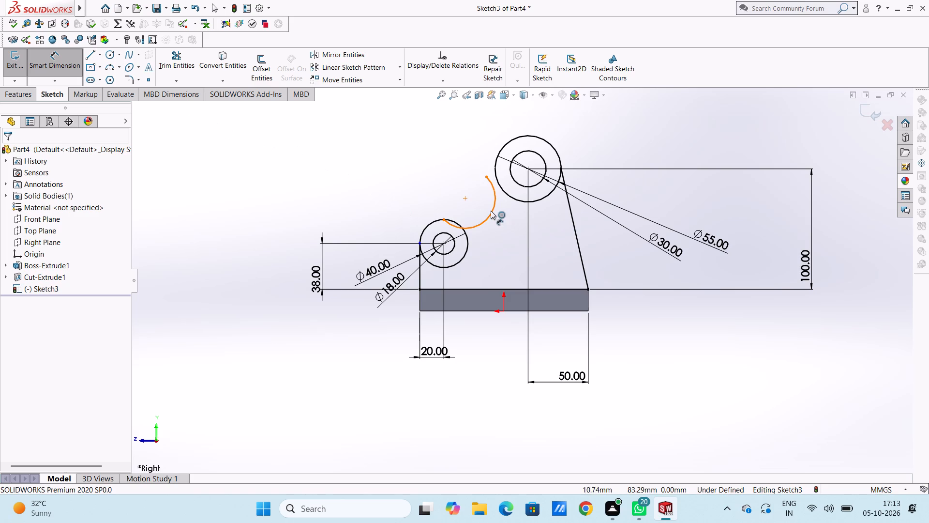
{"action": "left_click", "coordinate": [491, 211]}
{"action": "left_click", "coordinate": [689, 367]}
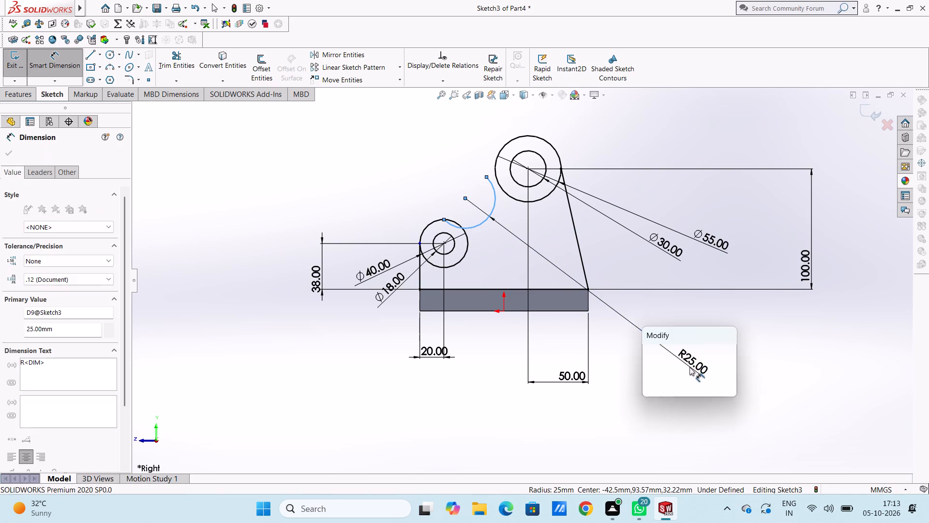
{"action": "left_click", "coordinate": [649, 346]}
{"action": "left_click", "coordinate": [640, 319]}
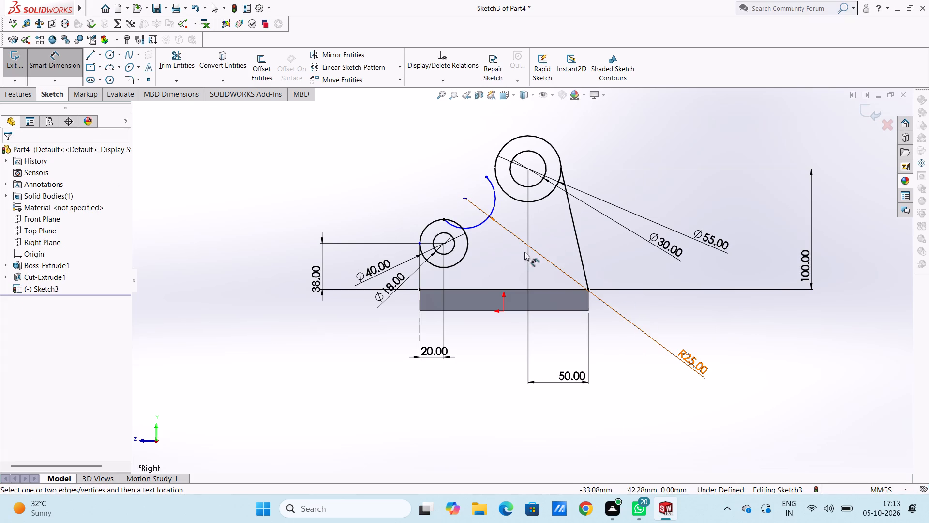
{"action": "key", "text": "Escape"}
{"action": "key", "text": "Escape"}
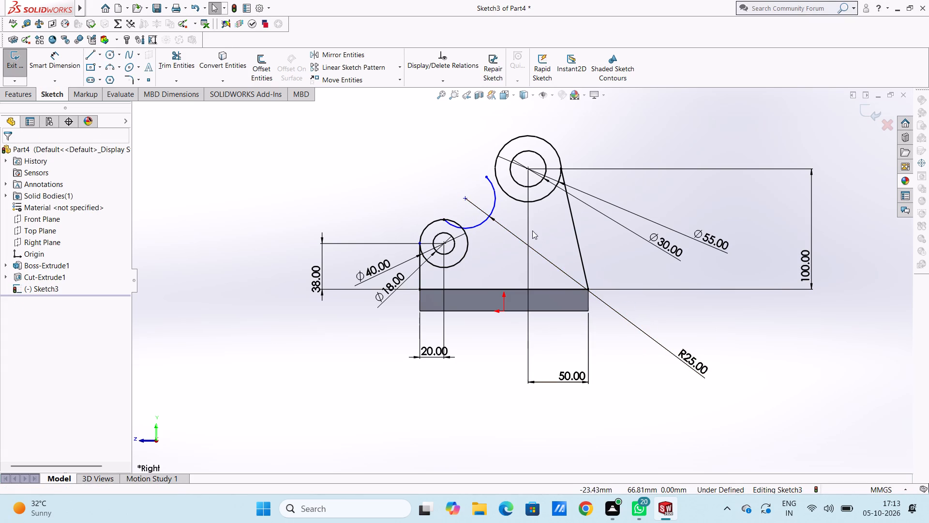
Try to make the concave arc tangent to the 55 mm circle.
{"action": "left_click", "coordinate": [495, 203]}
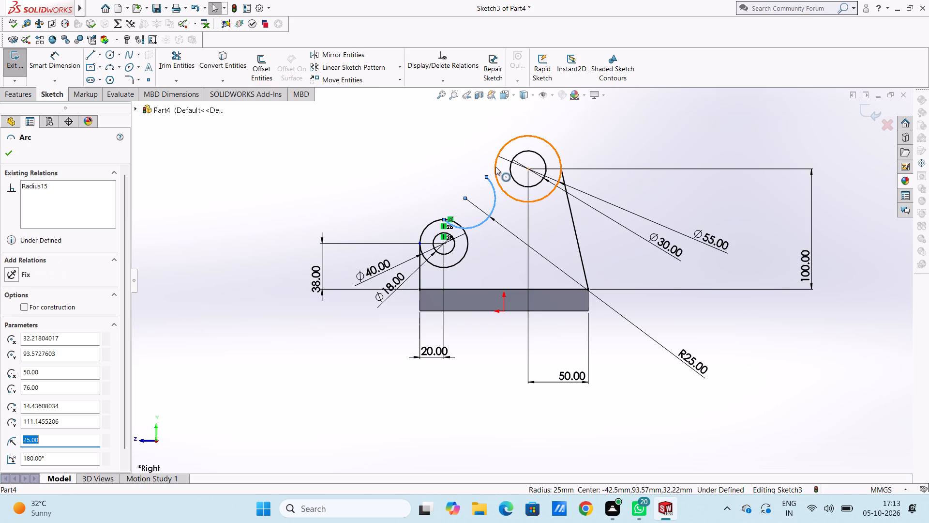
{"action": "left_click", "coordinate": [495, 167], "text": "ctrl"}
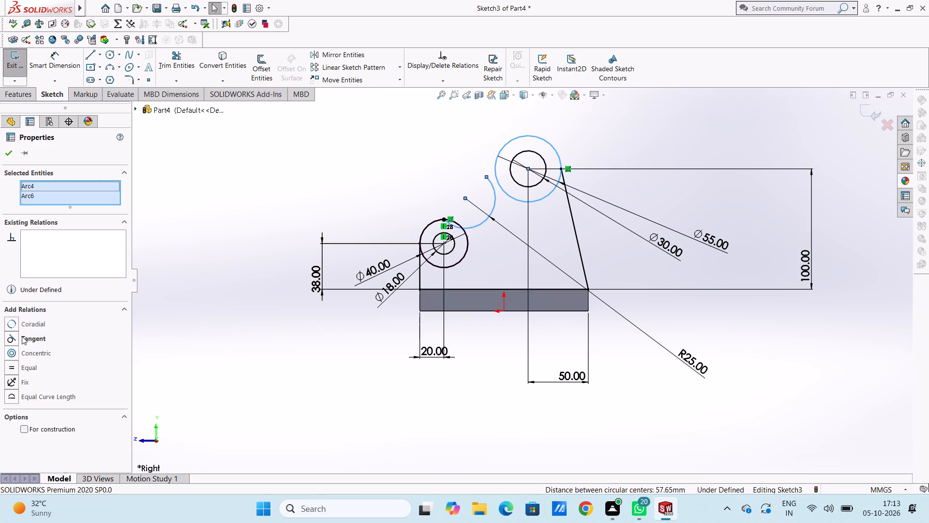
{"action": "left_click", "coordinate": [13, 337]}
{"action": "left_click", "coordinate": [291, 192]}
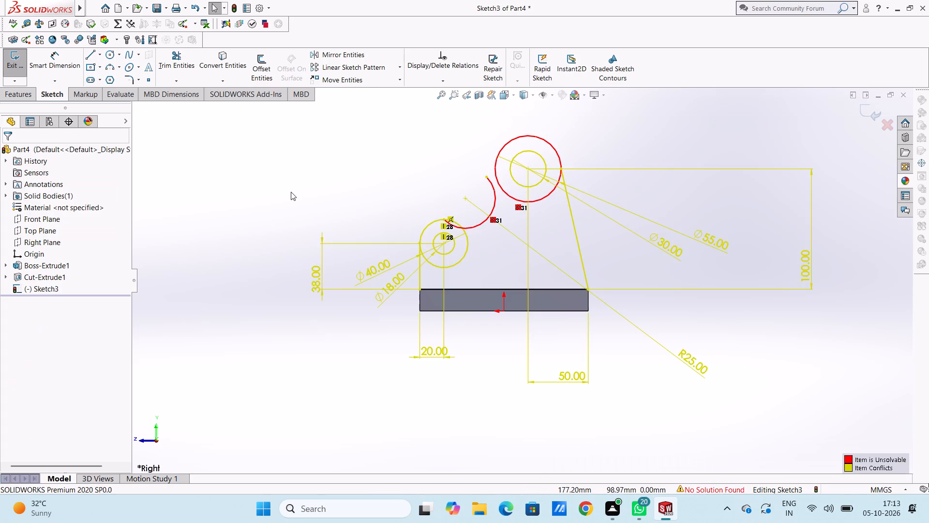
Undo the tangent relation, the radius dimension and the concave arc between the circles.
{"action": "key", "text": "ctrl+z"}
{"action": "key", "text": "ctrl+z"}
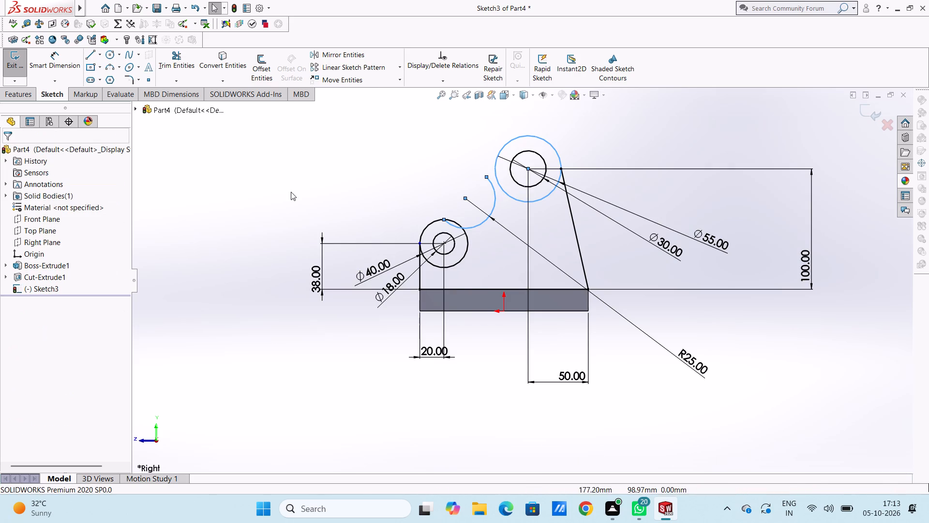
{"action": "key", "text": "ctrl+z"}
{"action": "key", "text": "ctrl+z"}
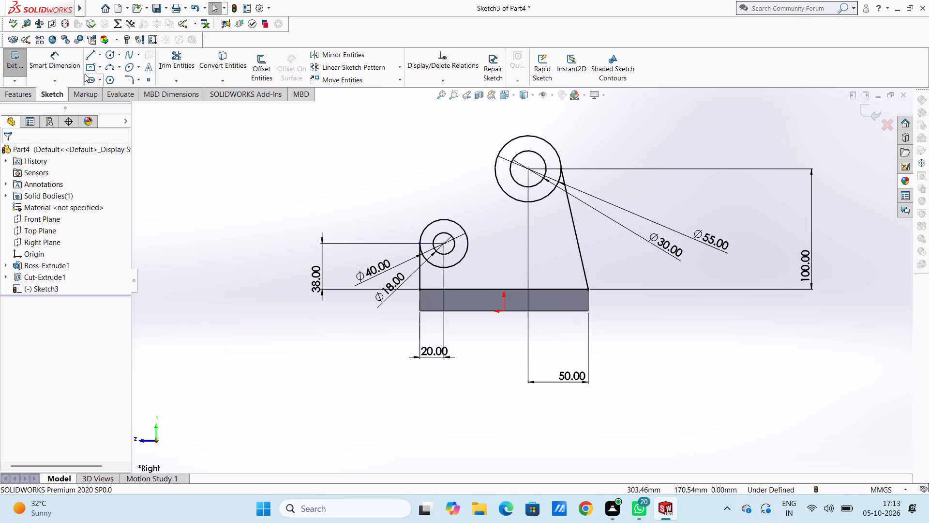
Sketch a 20 mm horizontal line from the 40 mm circle's top quadrant point towards the 55 mm circle, tangent to the 40 mm circle.
{"action": "left_click", "coordinate": [89, 57]}
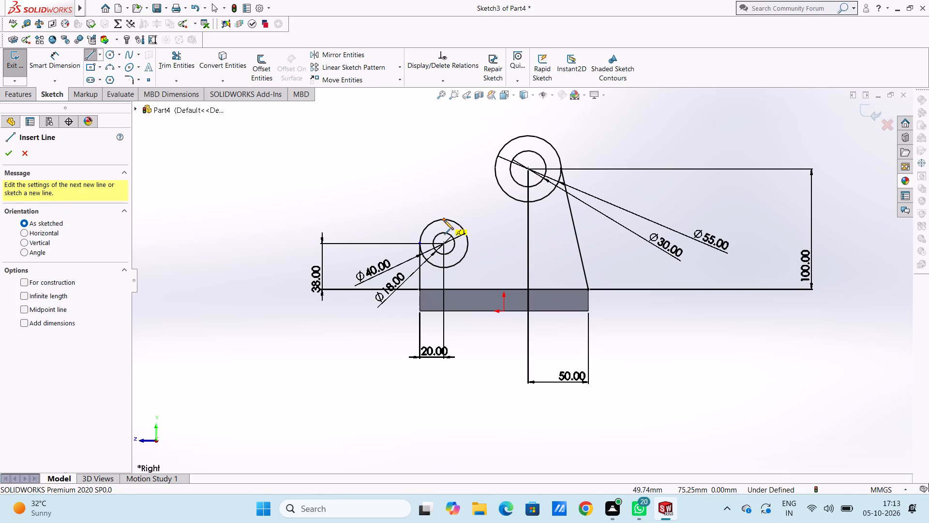
{"action": "left_click", "coordinate": [444, 220]}
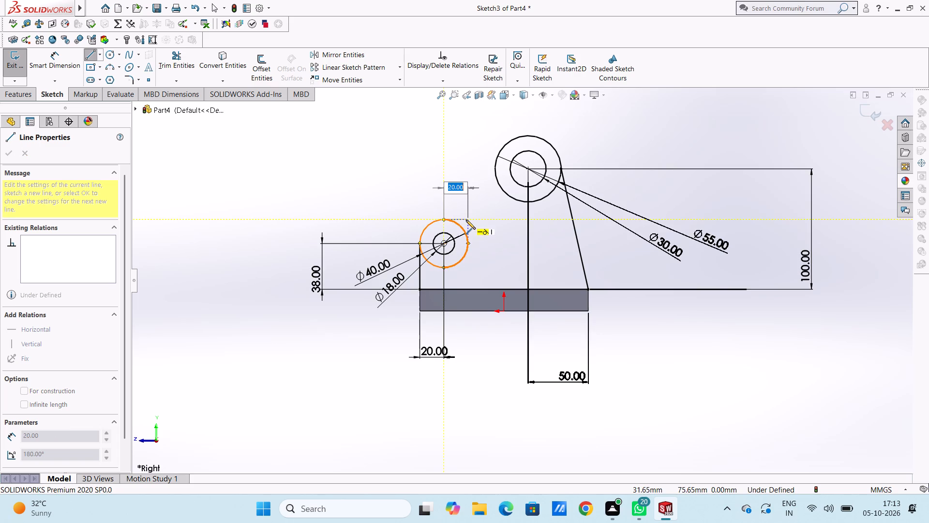
{"action": "left_click", "coordinate": [467, 220]}
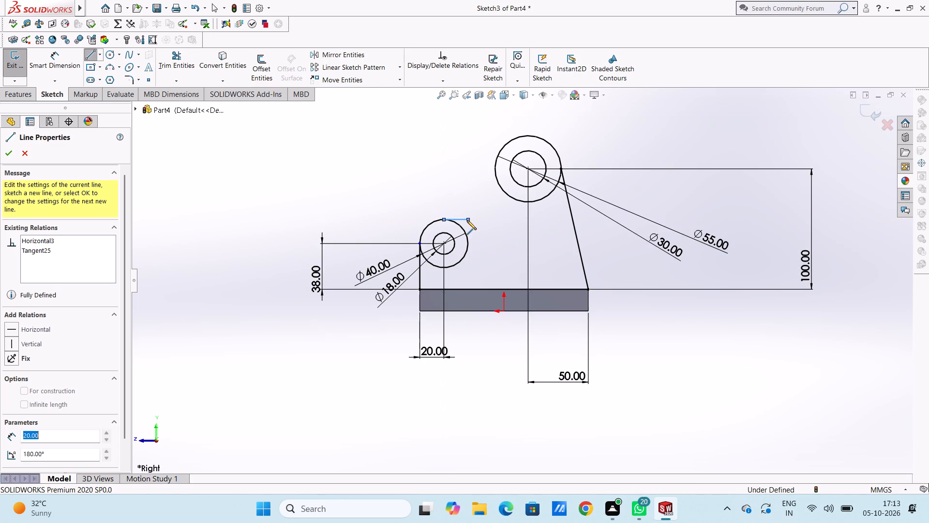
{"action": "key", "text": "Escape"}
{"action": "key", "text": "Escape"}
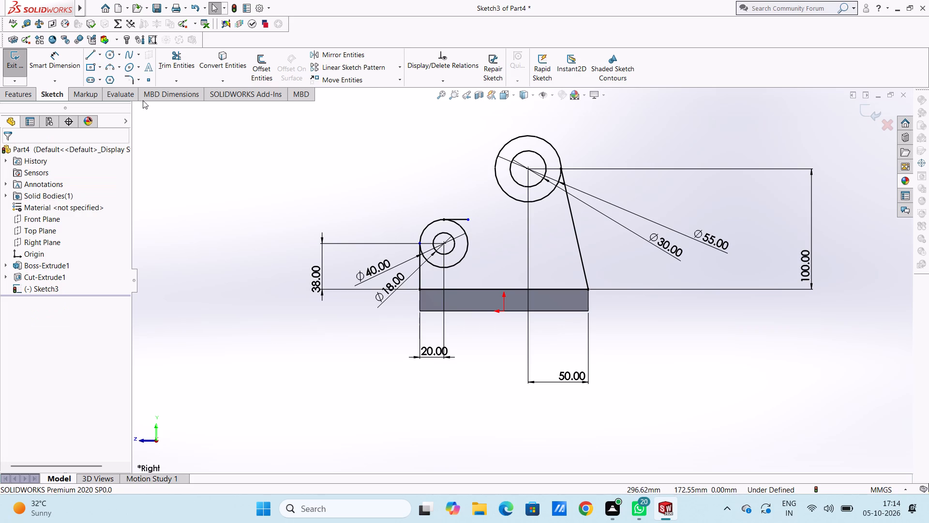
Sketch a 27.5 mm vertical line downwards from the 55 mm circle's front quadrant point, tangent to that circle.
{"action": "left_click", "coordinate": [91, 56]}
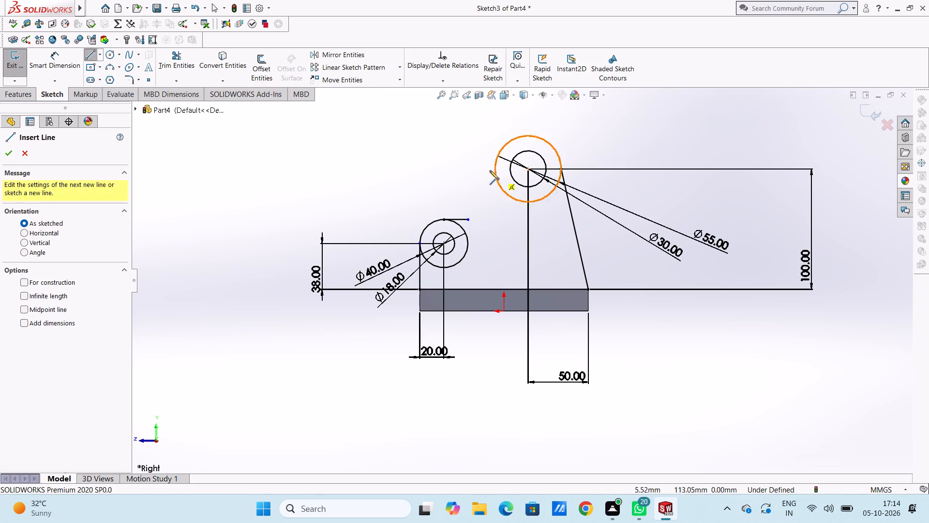
{"action": "left_click", "coordinate": [495, 169]}
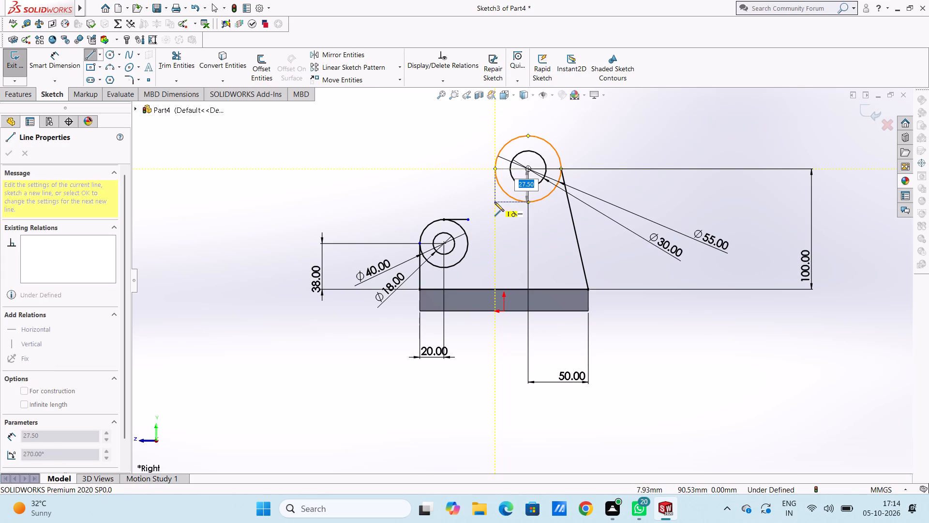
{"action": "left_click", "coordinate": [494, 202]}
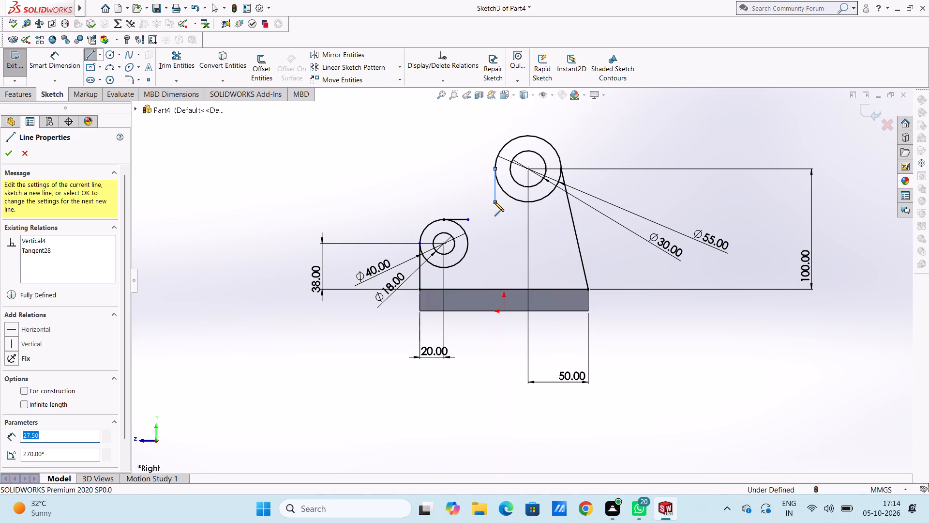
{"action": "key", "text": "Escape"}
{"action": "key", "text": "Escape"}
{"action": "key", "text": "Escape"}
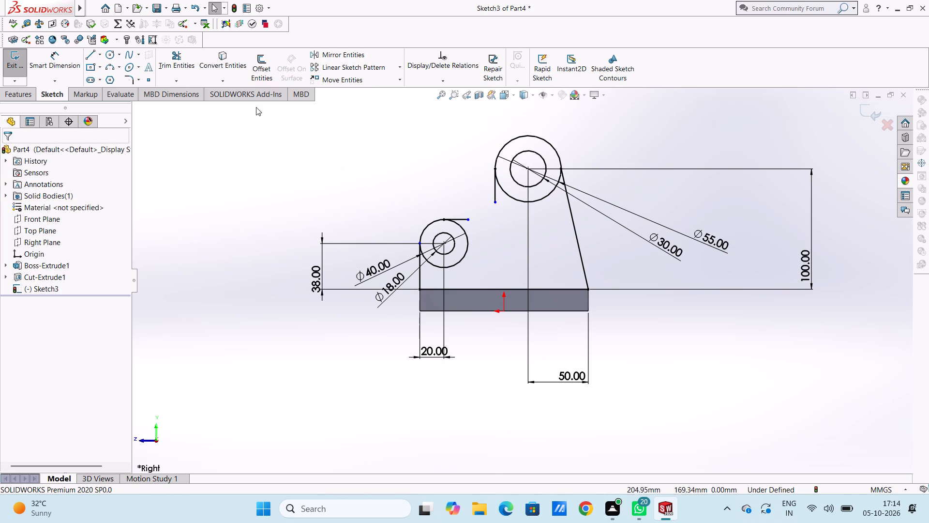
Sketch a concave 3 point arc of radius 25 mm from the short horizontal line to the short vertical line.
{"action": "left_click", "coordinate": [105, 69]}
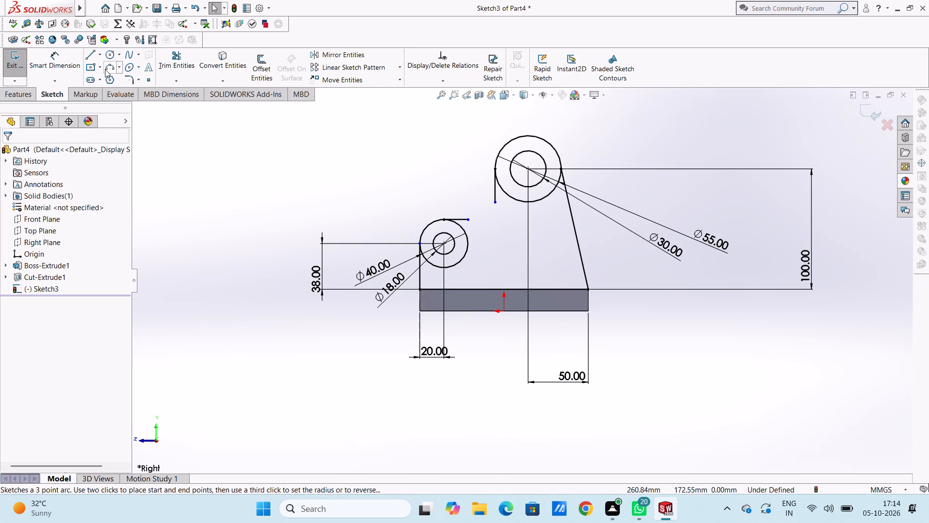
{"action": "left_click", "coordinate": [459, 218]}
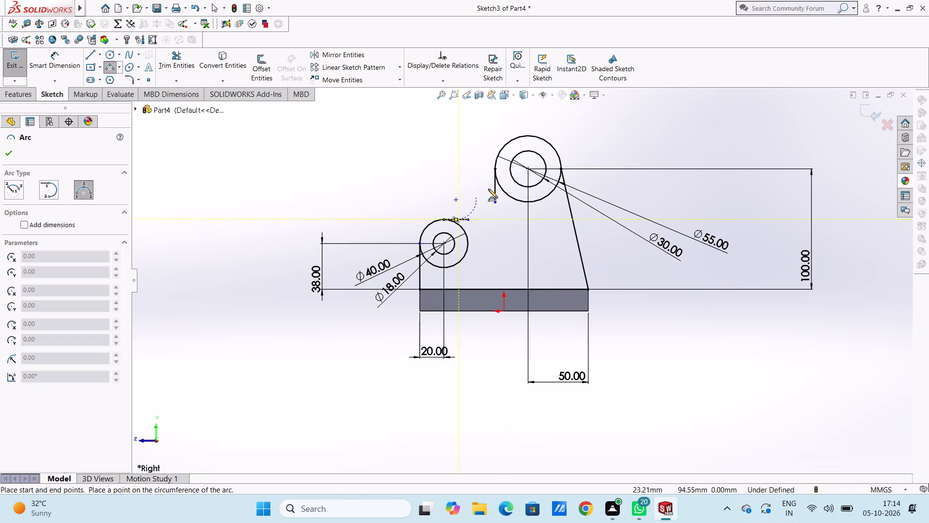
{"action": "left_click", "coordinate": [495, 192]}
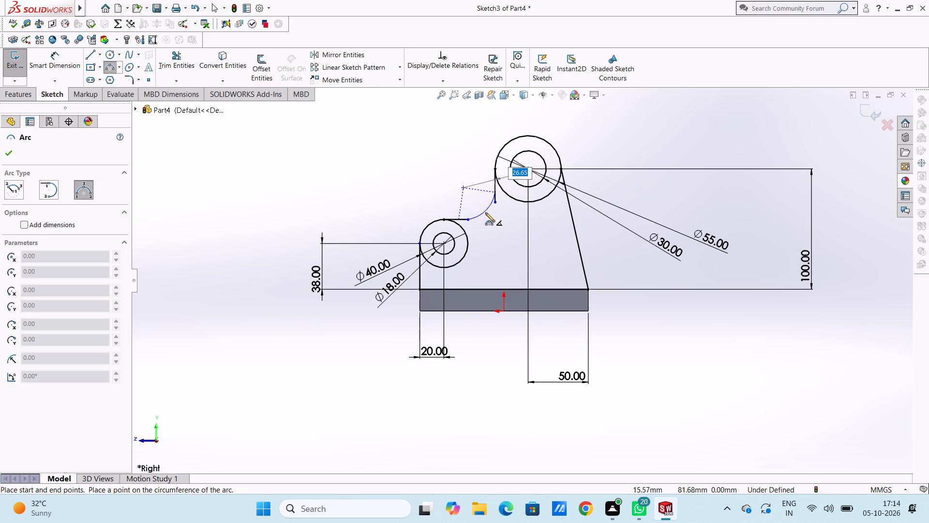
{"action": "type", "text": "25"}
{"action": "key", "text": "Return"}
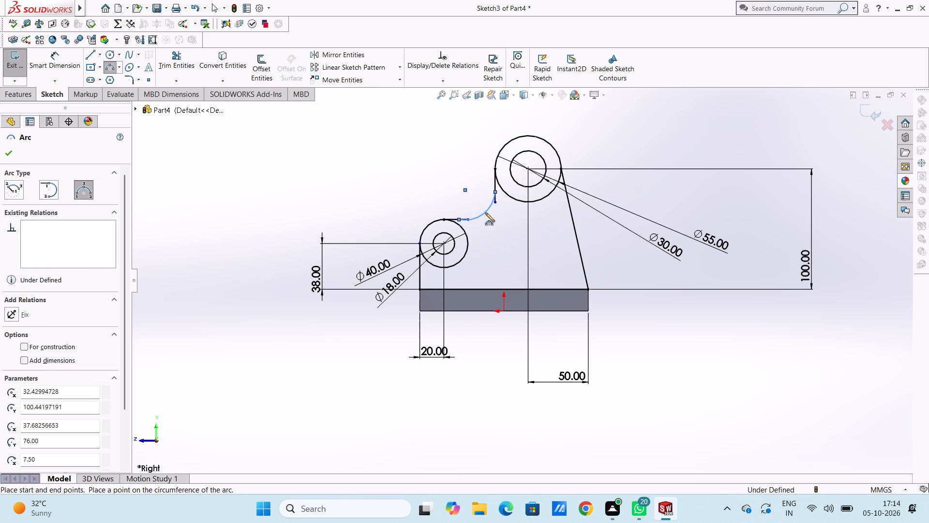
{"action": "key", "text": "Escape"}
{"action": "key", "text": "Escape"}
{"action": "key", "text": "Escape"}
{"action": "key", "text": "Escape"}
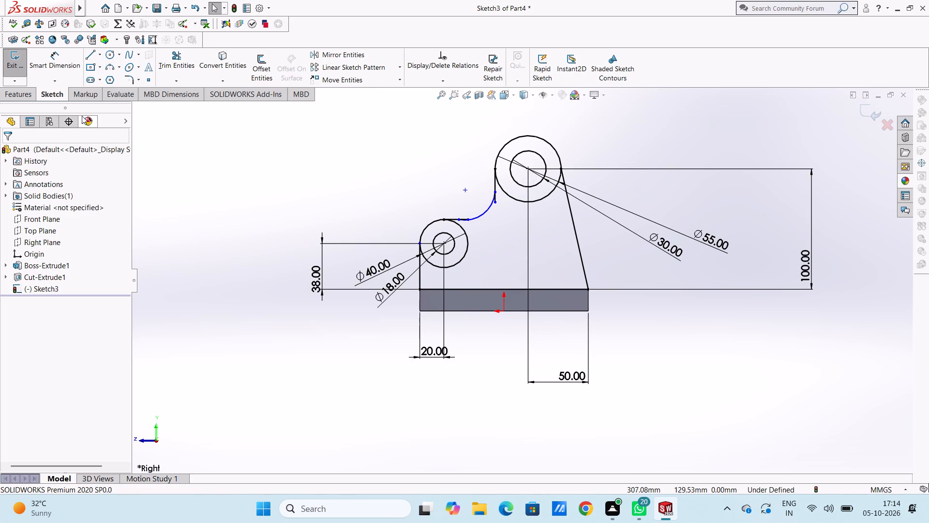
Dimension the concave arc between the two short lines with a radius of 25 mm.
{"action": "left_click", "coordinate": [62, 63]}
{"action": "left_click", "coordinate": [489, 209]}
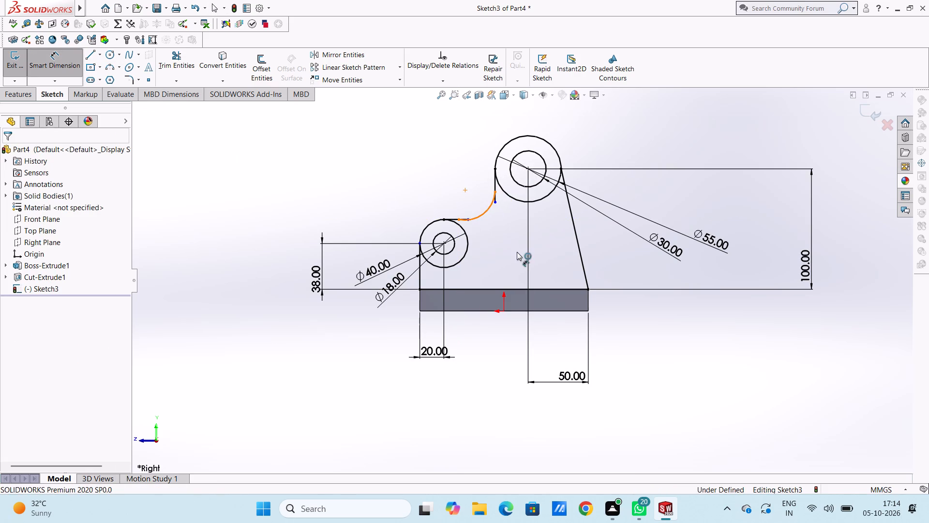
{"action": "left_click", "coordinate": [632, 338]}
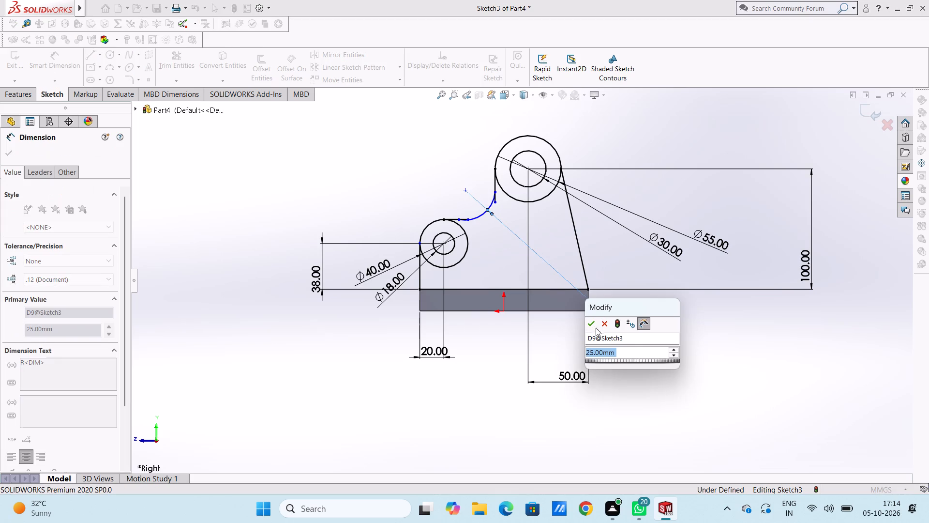
{"action": "left_click", "coordinate": [593, 324]}
{"action": "left_click", "coordinate": [605, 263]}
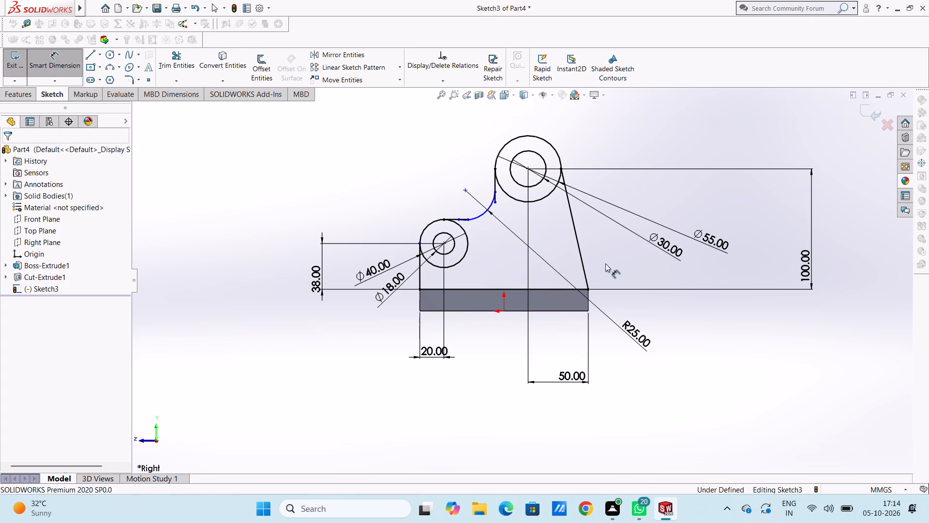
{"action": "key", "text": "Escape"}
{"action": "key", "text": "Escape"}
Make the 25 mm arc tangent to both the short vertical line and the short horizontal line.
{"action": "scroll", "coordinate": [505, 212], "scroll_direction": "down", "scroll_amount": 4}
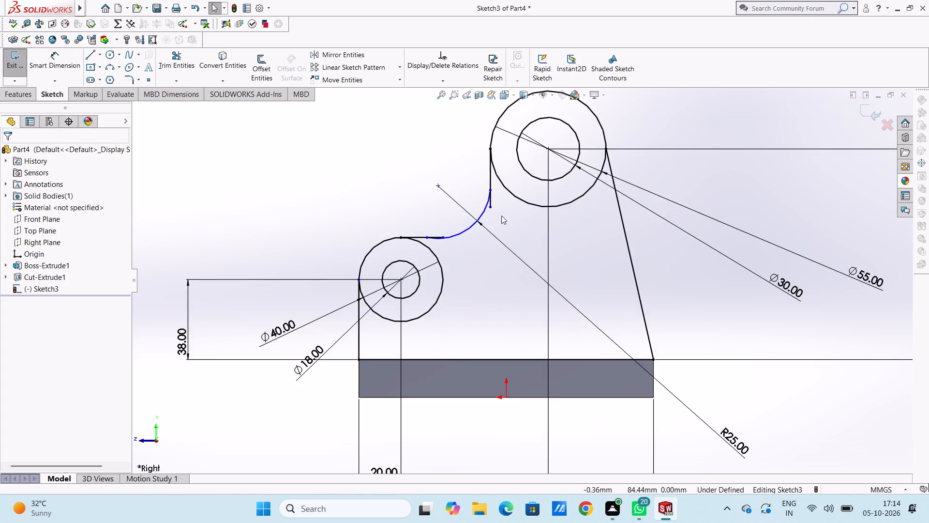
{"action": "scroll", "coordinate": [498, 217], "scroll_direction": "down", "scroll_amount": 3}
{"action": "left_click", "coordinate": [461, 240]}
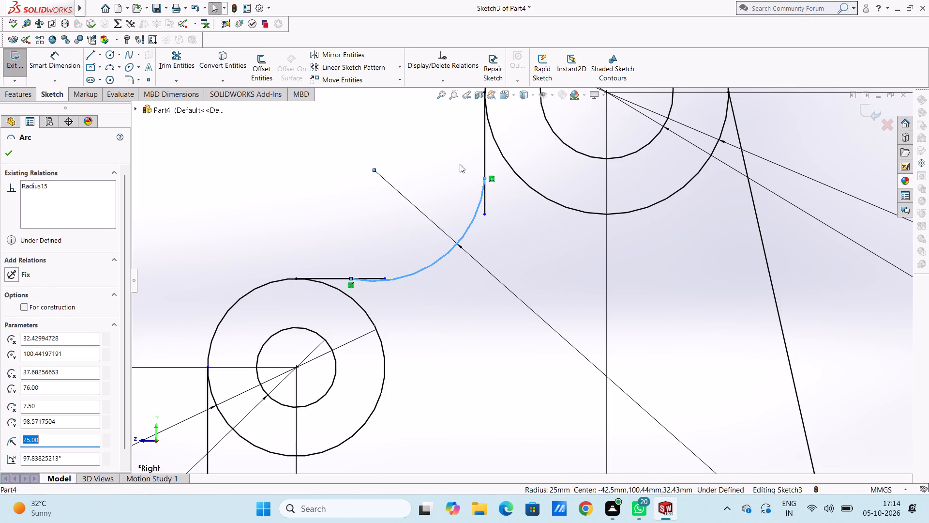
{"action": "left_click", "coordinate": [488, 148], "text": "ctrl"}
{"action": "left_click", "coordinate": [487, 148], "text": "ctrl"}
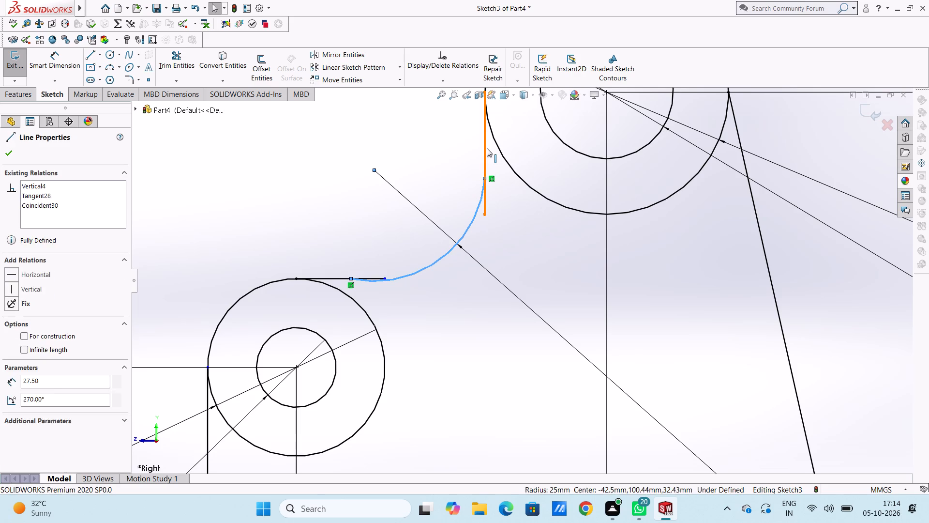
{"action": "left_click", "coordinate": [14, 324]}
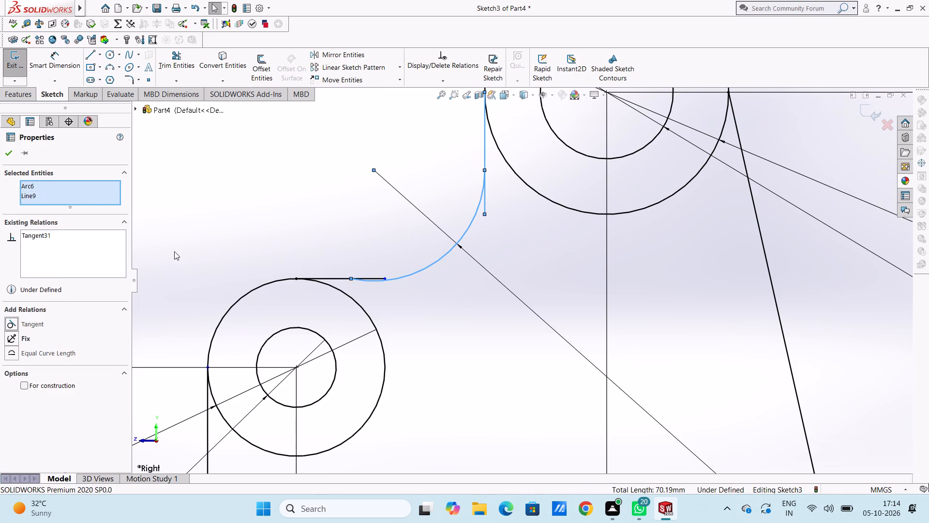
{"action": "left_click", "coordinate": [207, 231]}
{"action": "left_click", "coordinate": [396, 277]}
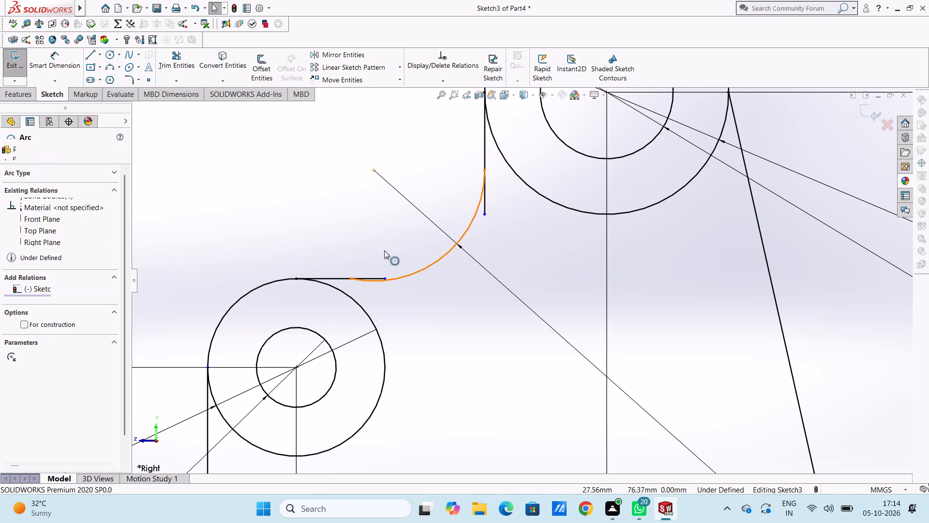
{"action": "left_click", "coordinate": [335, 277], "text": "ctrl"}
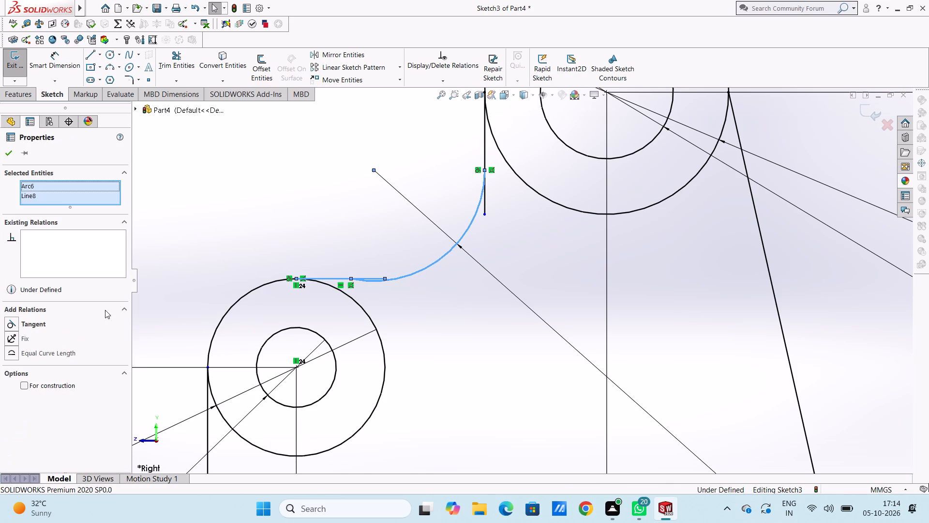
{"action": "left_click", "coordinate": [12, 323]}
{"action": "left_click", "coordinate": [249, 223]}
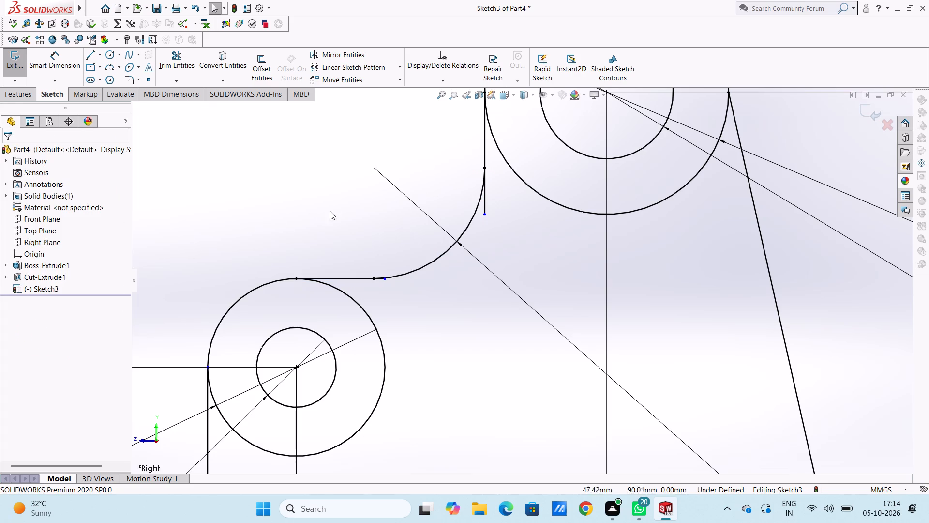
Trim the ends of the short horizontal and vertical lines that overhang the arc's tangent points.
{"action": "left_click", "coordinate": [180, 62]}
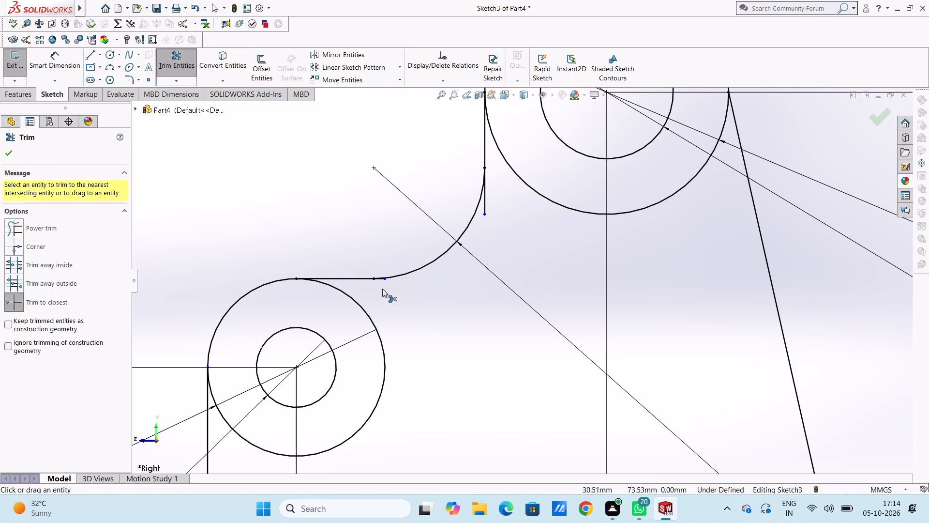
{"action": "scroll", "coordinate": [407, 282], "scroll_direction": "up", "scroll_amount": 3}
{"action": "scroll", "coordinate": [486, 276], "scroll_direction": "down", "scroll_amount": 5}
{"action": "scroll", "coordinate": [420, 277], "scroll_direction": "down", "scroll_amount": 4}
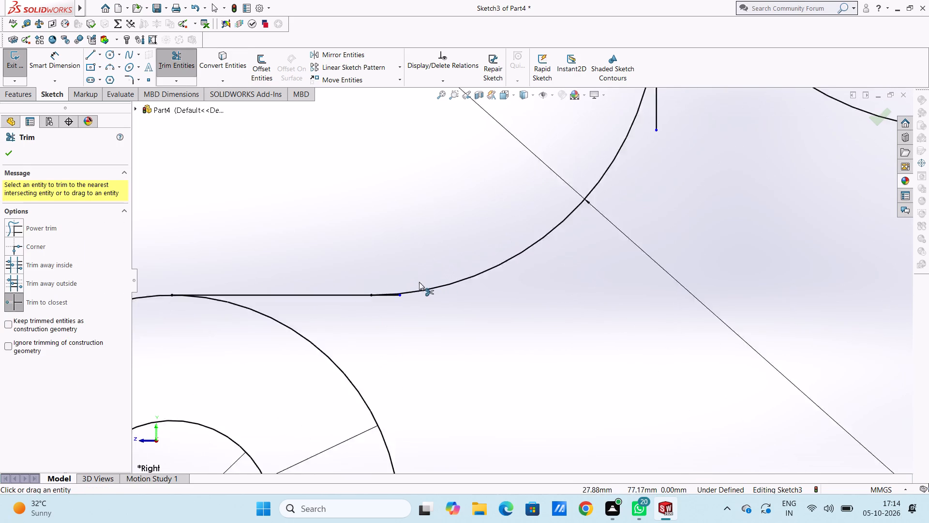
{"action": "scroll", "coordinate": [392, 299], "scroll_direction": "down", "scroll_amount": 4}
{"action": "left_click", "coordinate": [434, 291]}
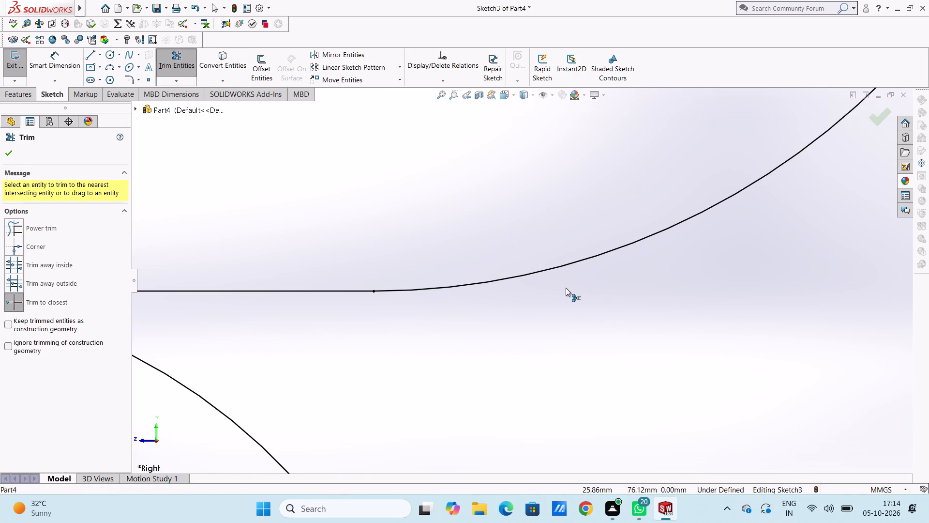
{"action": "scroll", "coordinate": [566, 288], "scroll_direction": "up", "scroll_amount": 15}
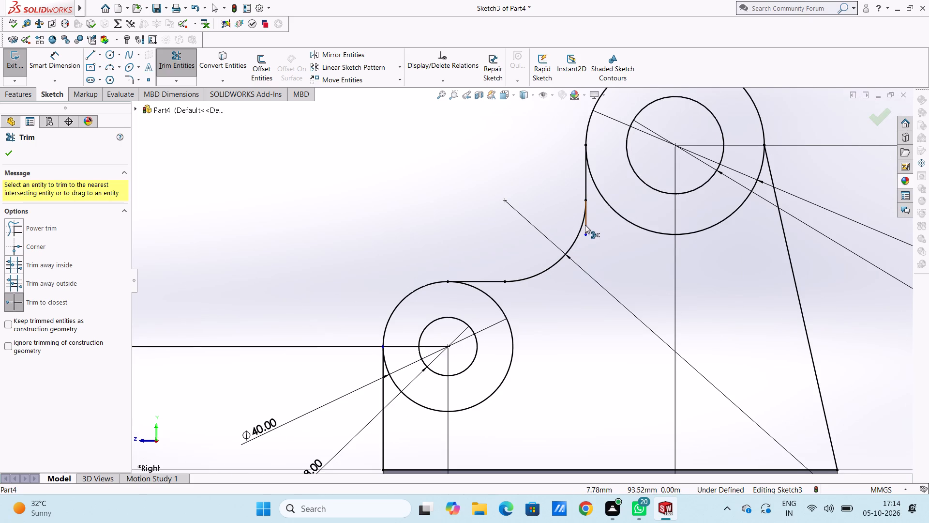
{"action": "left_click", "coordinate": [585, 226]}
{"action": "key", "text": "Escape"}
{"action": "key", "text": "Escape"}
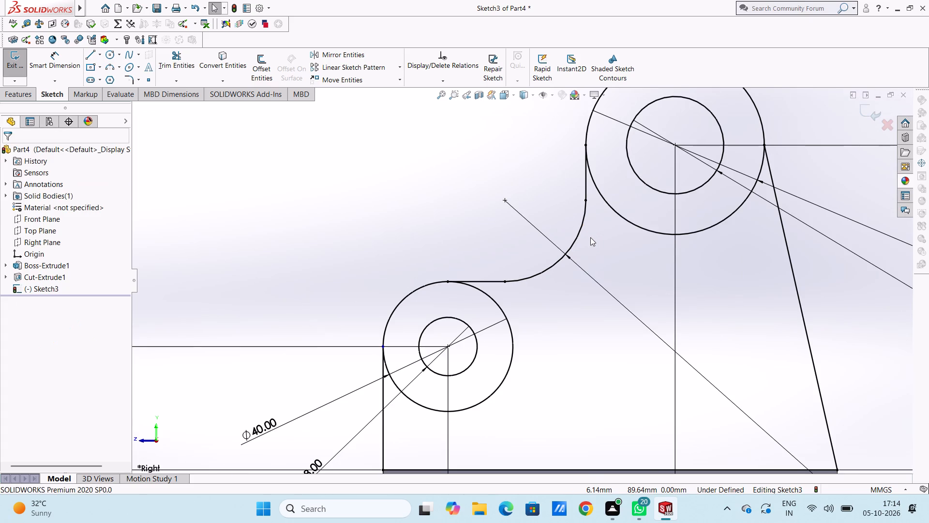
{"action": "key", "text": "Escape"}
Extrude the bracket profile and both ring regions 12 mm blind, reversed inwards over the base, leaving the 18 mm and 30 mm circles open.
{"action": "scroll", "coordinate": [590, 237], "scroll_direction": "up", "scroll_amount": 4}
{"action": "scroll", "coordinate": [502, 229], "scroll_direction": "down", "scroll_amount": 2}
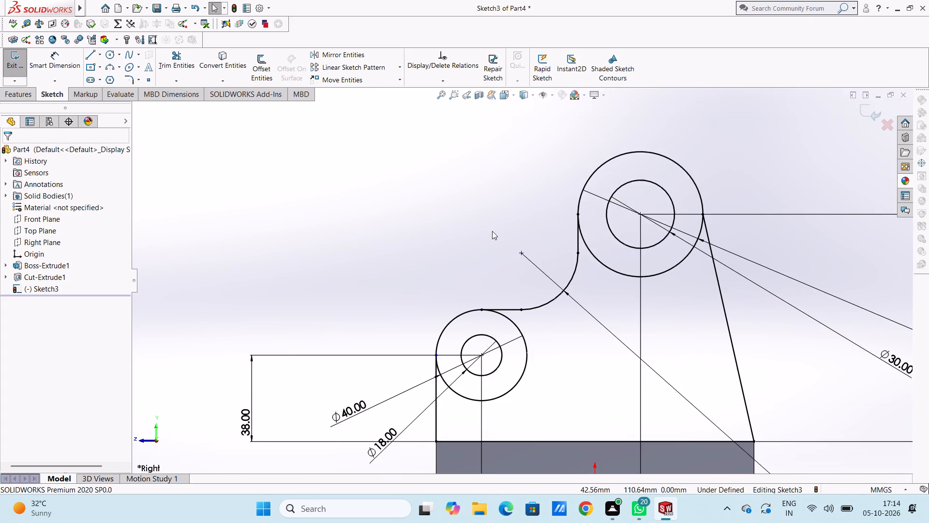
{"action": "scroll", "coordinate": [492, 231], "scroll_direction": "up", "scroll_amount": 1}
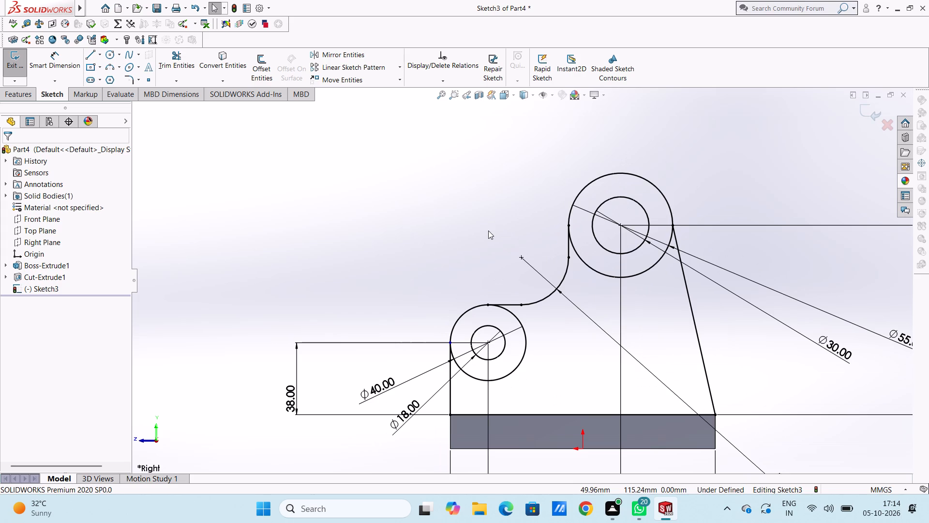
{"action": "left_click", "coordinate": [15, 93]}
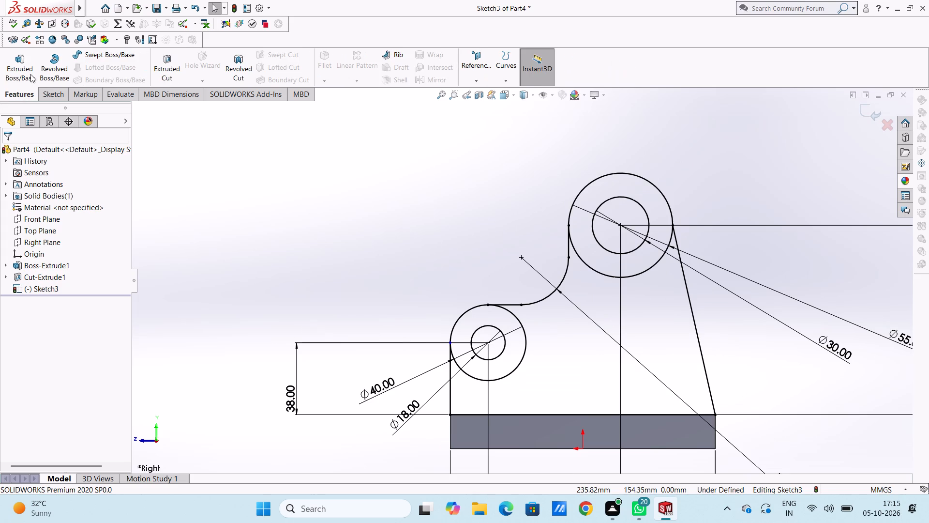
{"action": "left_click", "coordinate": [26, 70]}
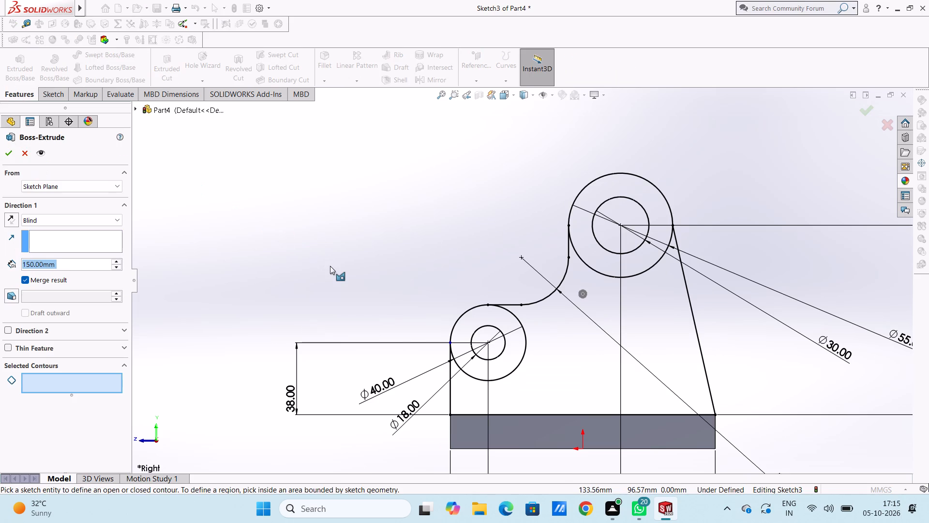
{"action": "left_click", "coordinate": [593, 357]}
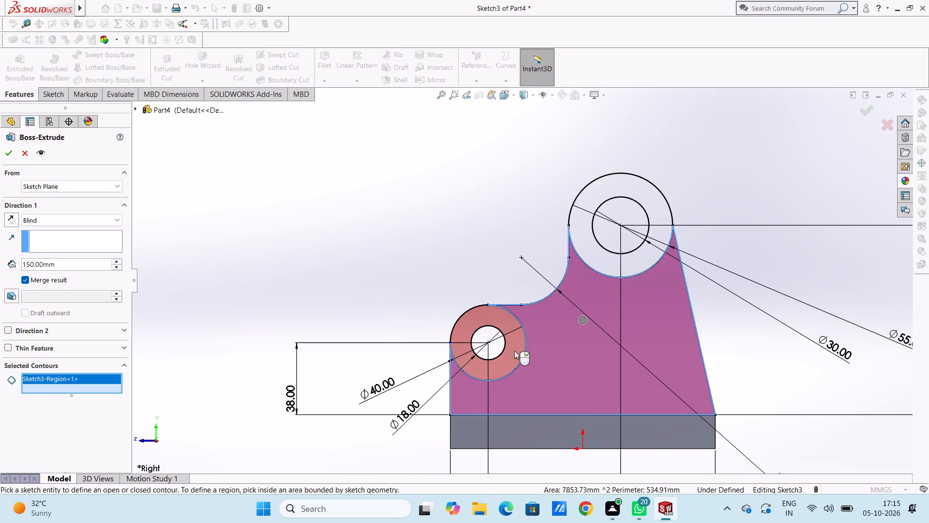
{"action": "left_click", "coordinate": [514, 351]}
{"action": "left_click", "coordinate": [599, 262]}
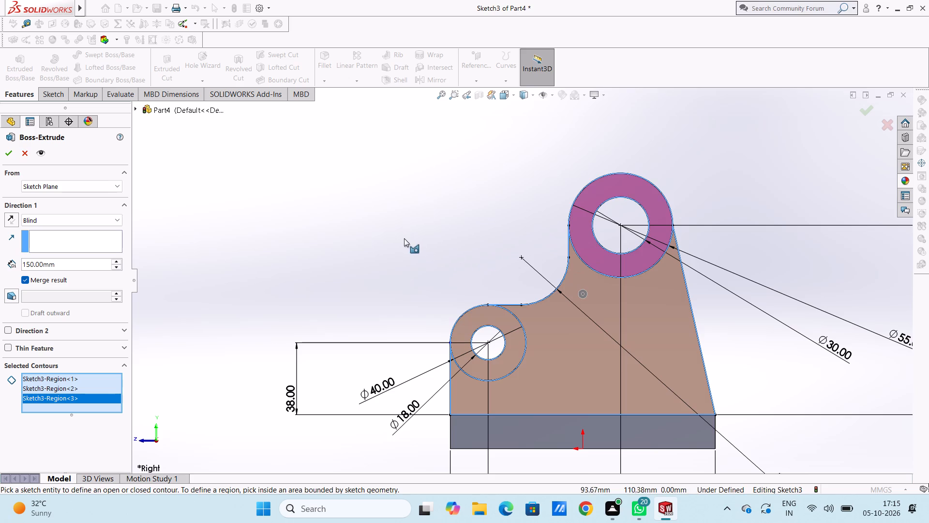
{"action": "middle_click_drag", "start_coordinate": [403, 236], "coordinate": [454, 268]}
{"action": "scroll", "coordinate": [403, 236], "scroll_direction": "up", "scroll_amount": 1}
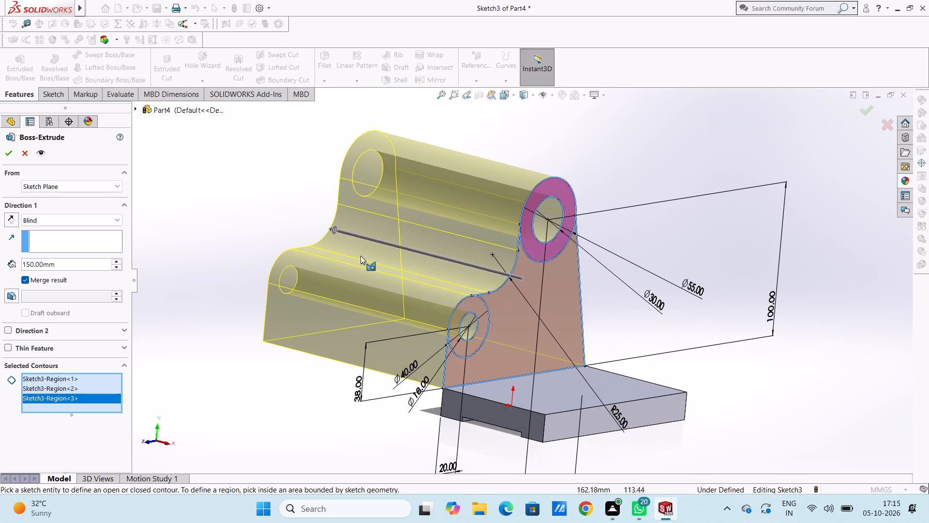
{"action": "scroll", "coordinate": [357, 256], "scroll_direction": "up", "scroll_amount": 2}
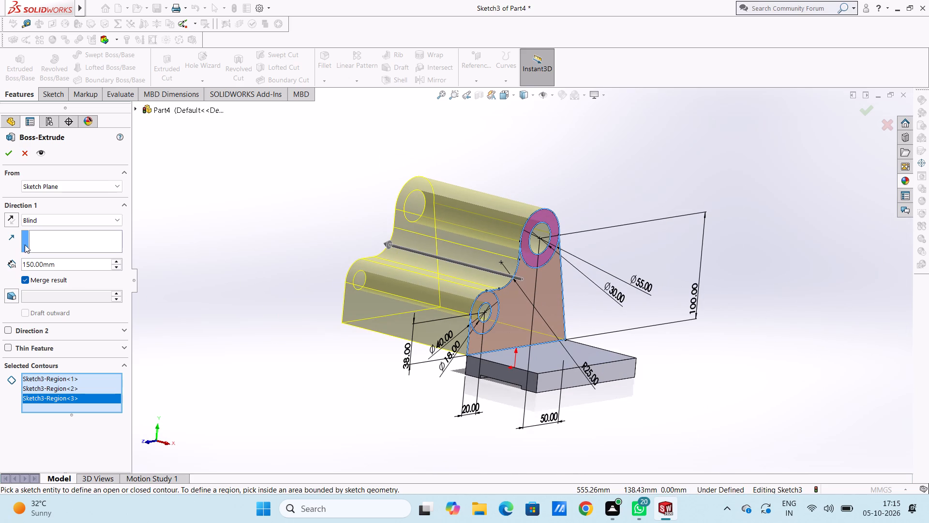
{"action": "left_click", "coordinate": [13, 221]}
{"action": "double_click", "coordinate": [67, 265]}
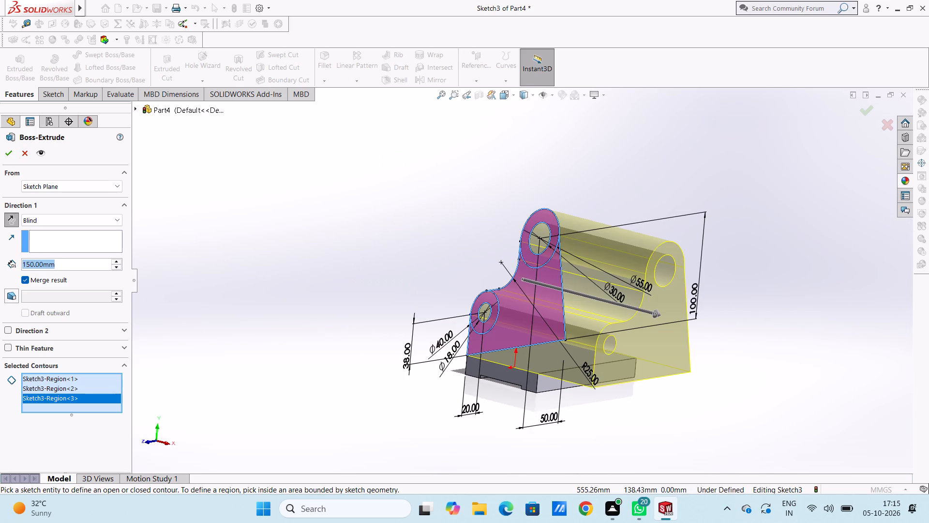
{"action": "type", "text": "12"}
{"action": "key", "text": "Return"}
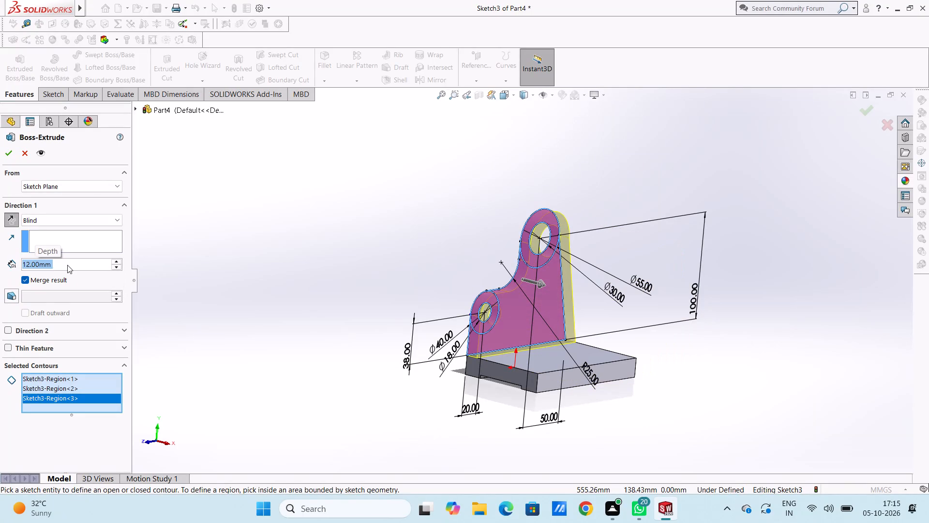
{"action": "left_click", "coordinate": [8, 154]}
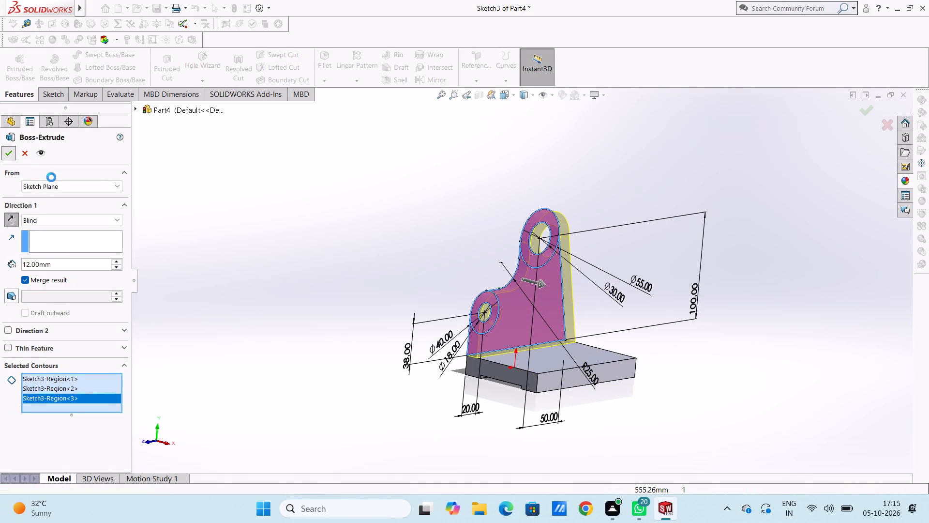
{"action": "left_click", "coordinate": [222, 243]}
Start a sketch on the bracket's inner face above the base and draw a circle matching the smaller hole's edge.
{"action": "middle_click_drag", "start_coordinate": [228, 257], "coordinate": [258, 260]}
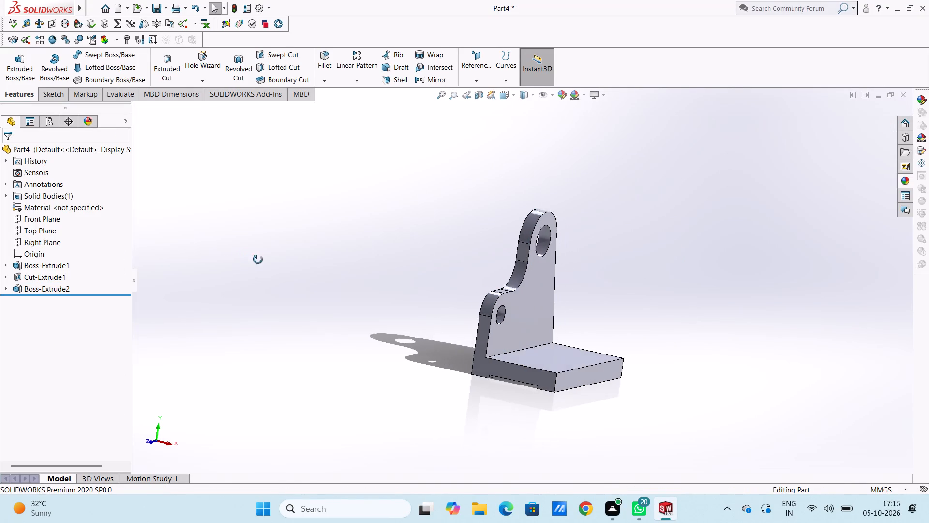
{"action": "middle_click_drag", "start_coordinate": [258, 260], "coordinate": [214, 257]}
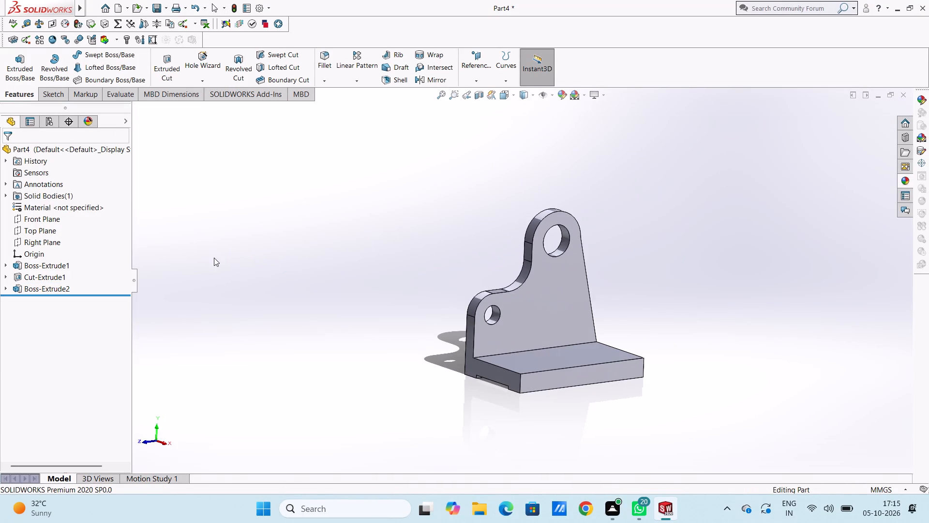
{"action": "middle_click_drag", "start_coordinate": [239, 322], "coordinate": [270, 312]}
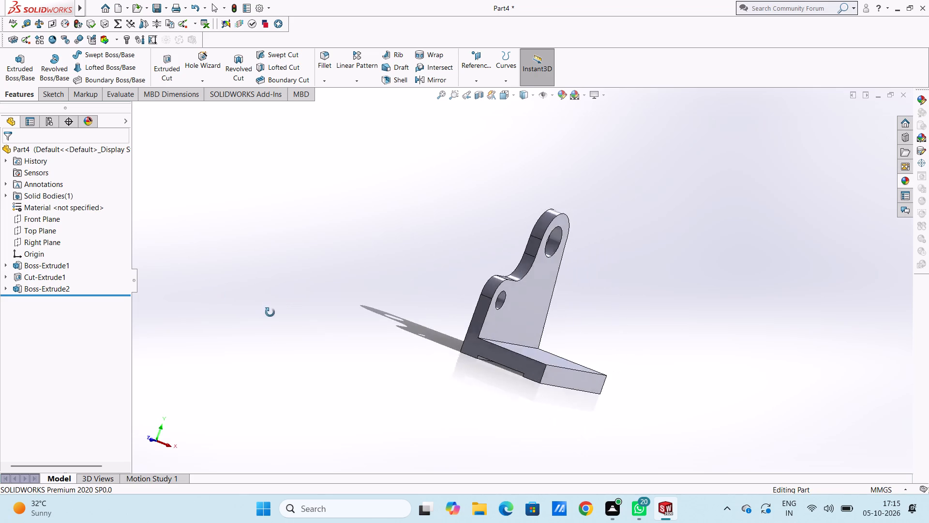
{"action": "middle_click_drag", "start_coordinate": [270, 312], "coordinate": [203, 339]}
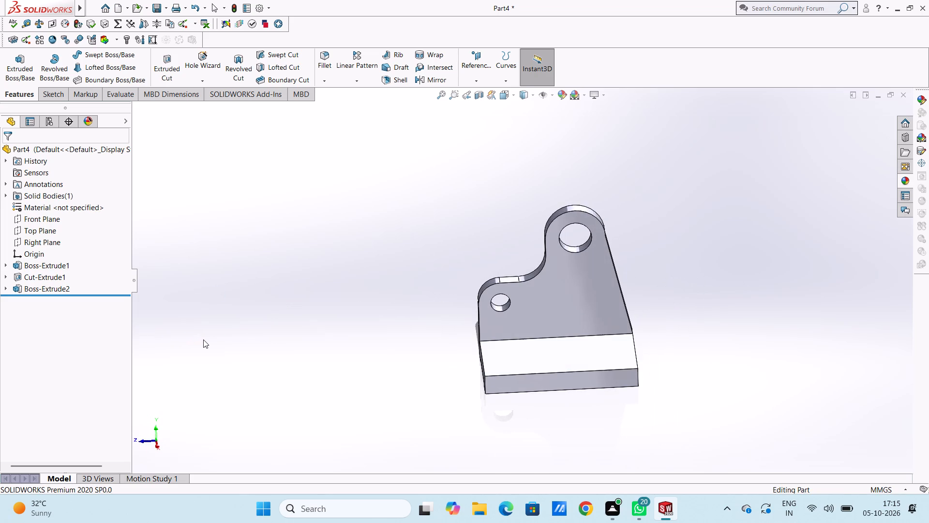
{"action": "key", "text": "ctrl+3"}
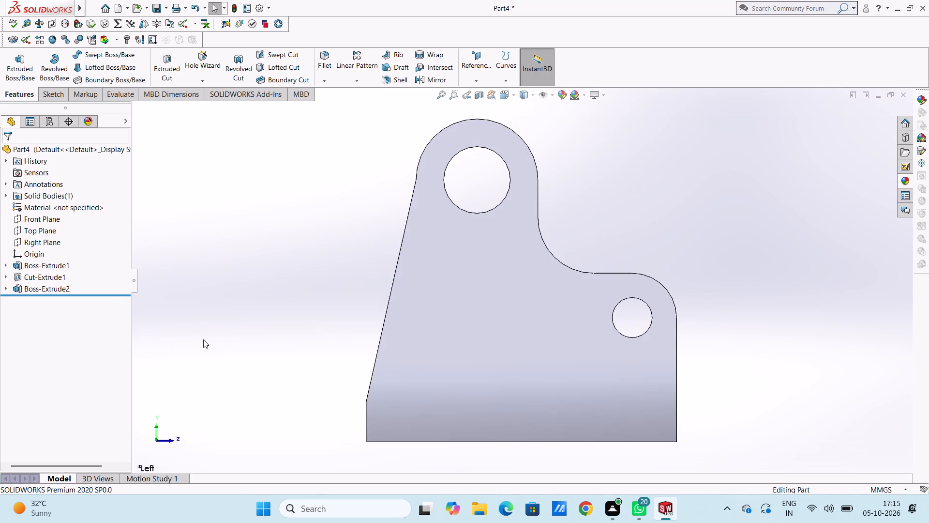
{"action": "key", "text": "ctrl+4"}
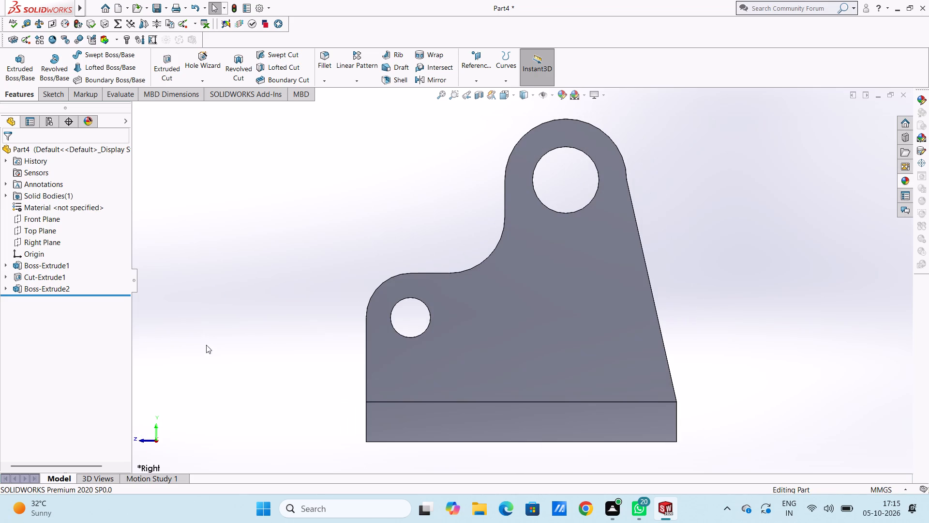
{"action": "left_click", "coordinate": [526, 364]}
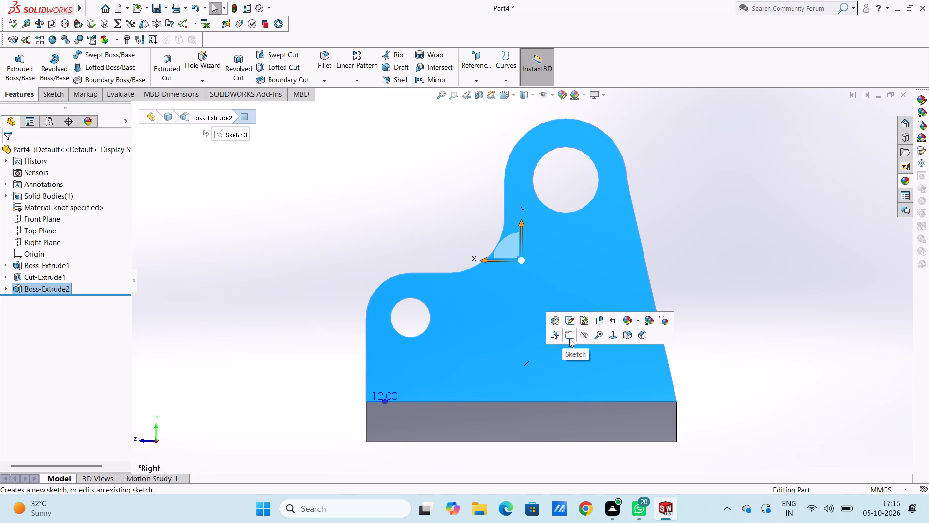
{"action": "left_click", "coordinate": [569, 339]}
{"action": "left_click", "coordinate": [388, 239]}
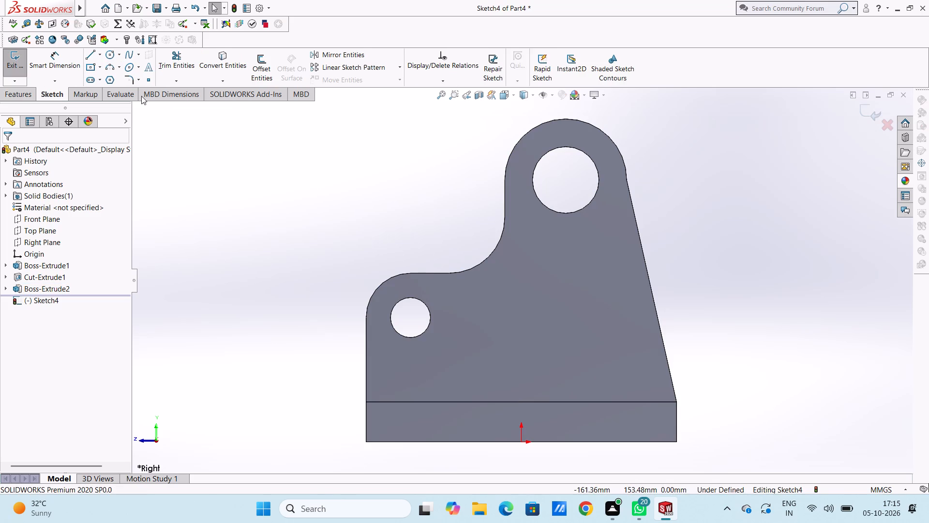
{"action": "left_click", "coordinate": [108, 54]}
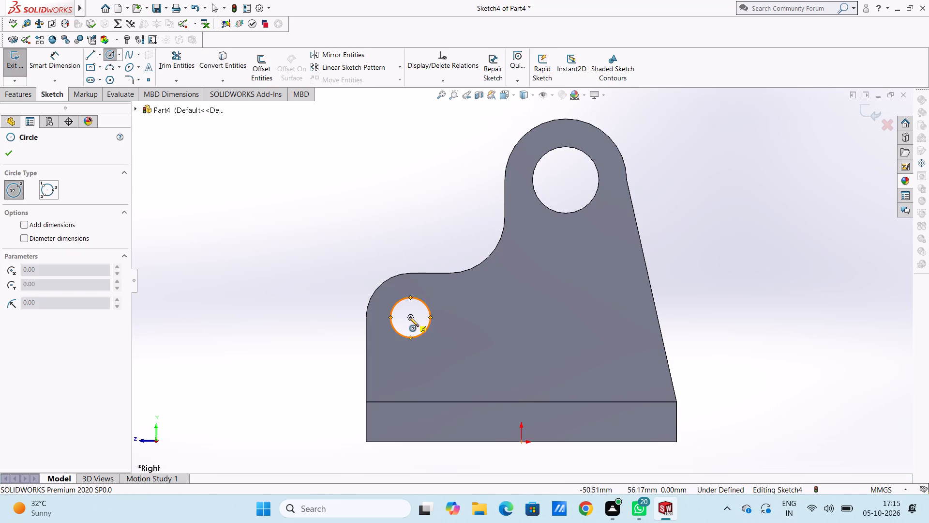
{"action": "left_click", "coordinate": [409, 317]}
{"action": "left_click", "coordinate": [400, 303]}
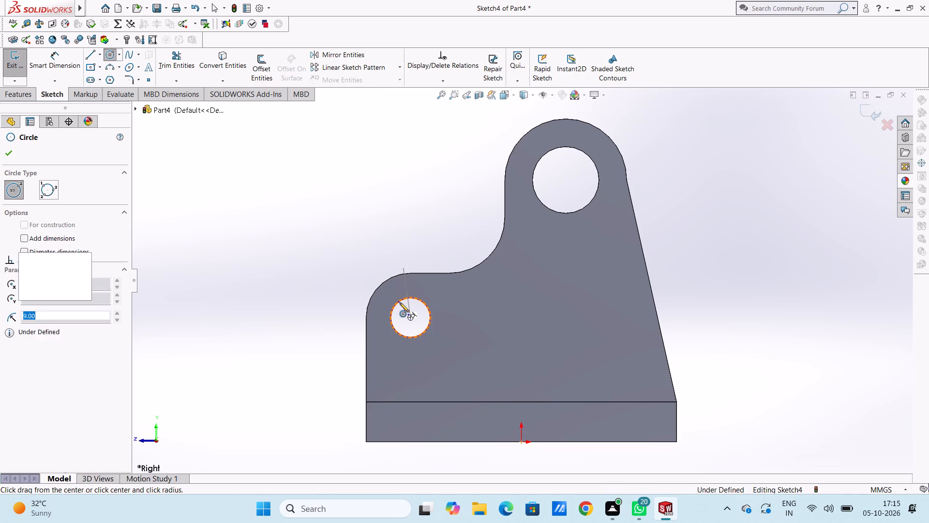
{"action": "key", "text": "Escape"}
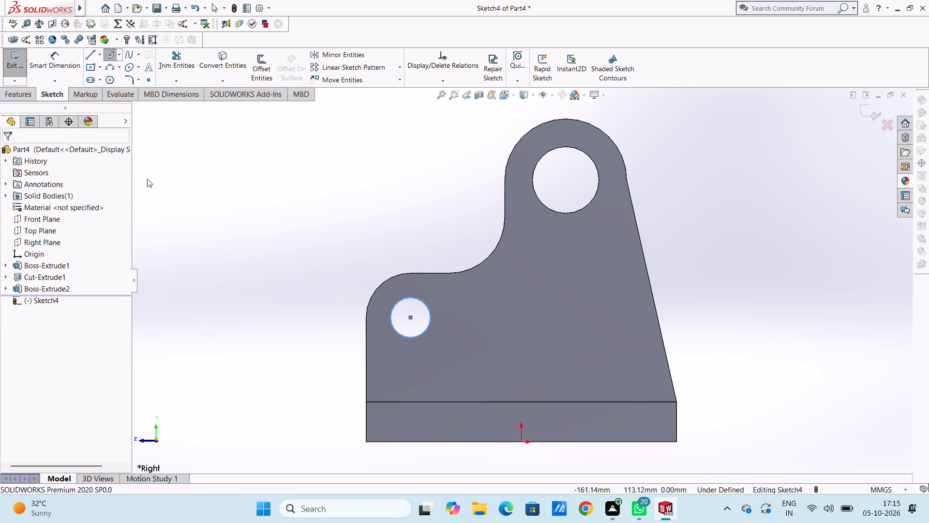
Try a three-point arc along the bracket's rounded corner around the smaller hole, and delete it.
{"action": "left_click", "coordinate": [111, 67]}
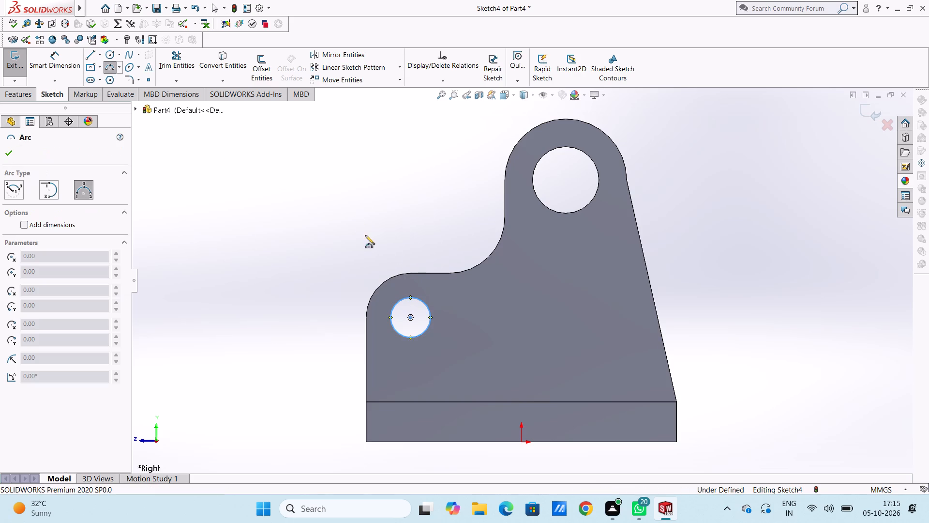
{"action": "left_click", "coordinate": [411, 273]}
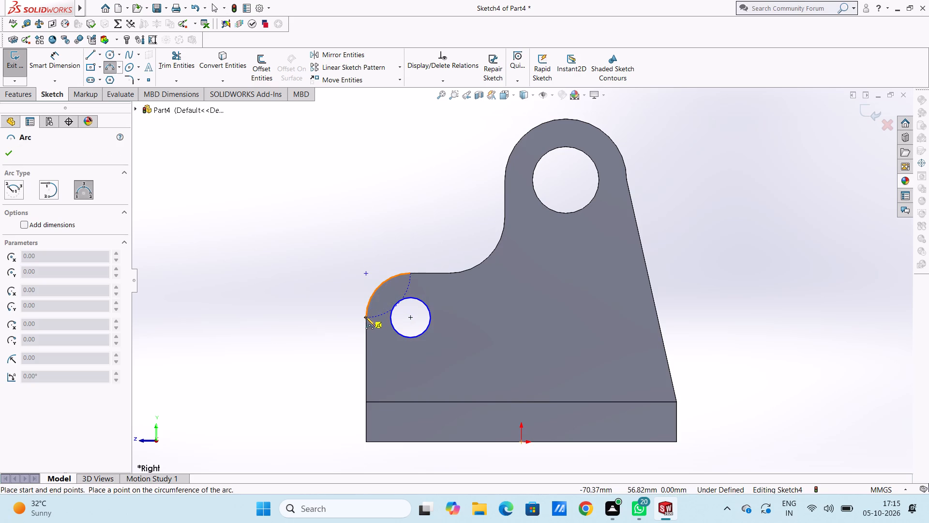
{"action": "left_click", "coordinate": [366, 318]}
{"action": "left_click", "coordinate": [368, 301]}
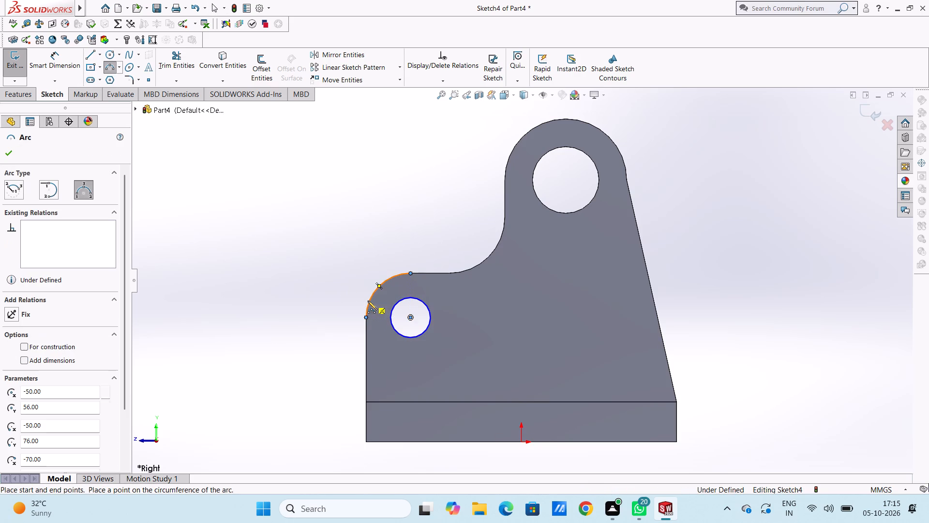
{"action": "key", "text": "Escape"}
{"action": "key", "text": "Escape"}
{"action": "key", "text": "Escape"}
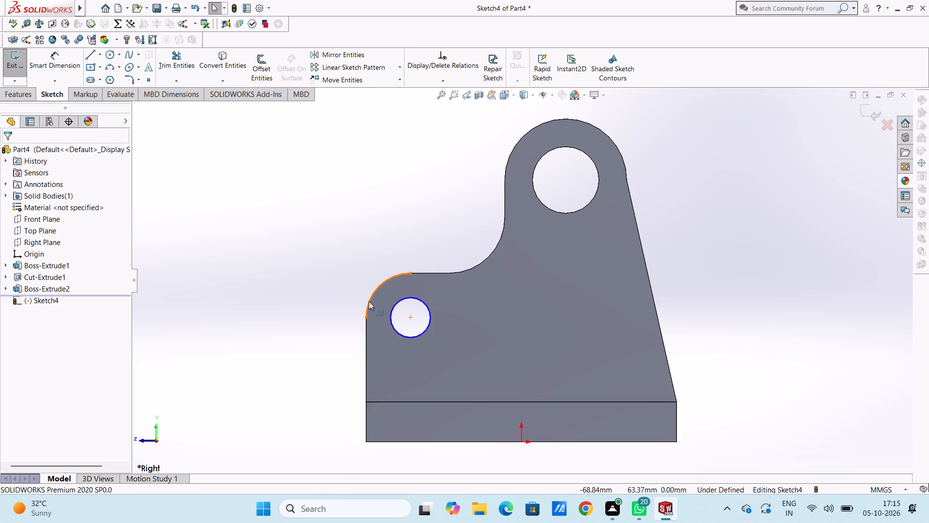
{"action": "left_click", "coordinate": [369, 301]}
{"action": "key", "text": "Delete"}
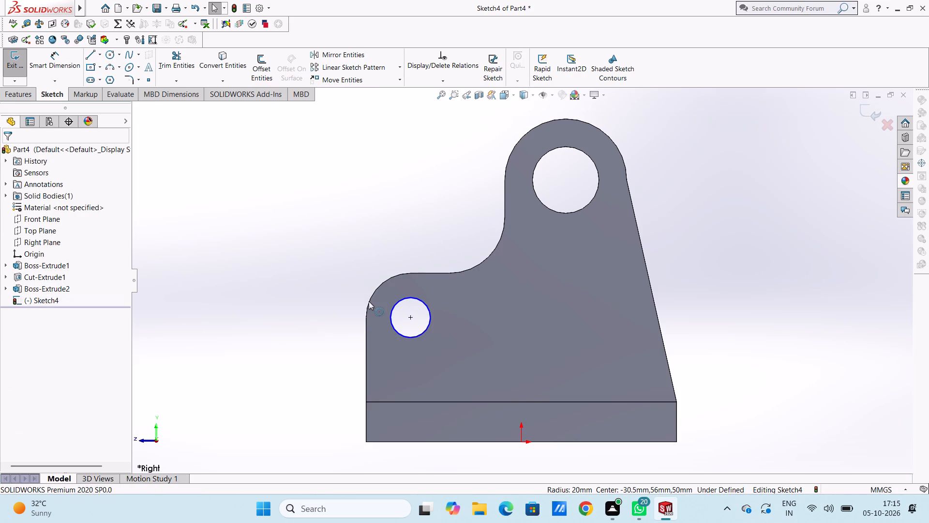
Draw a circle of about 20 mm radius concentric with the smaller hole, reaching the bracket's rounded corner edge.
{"action": "left_click", "coordinate": [110, 57]}
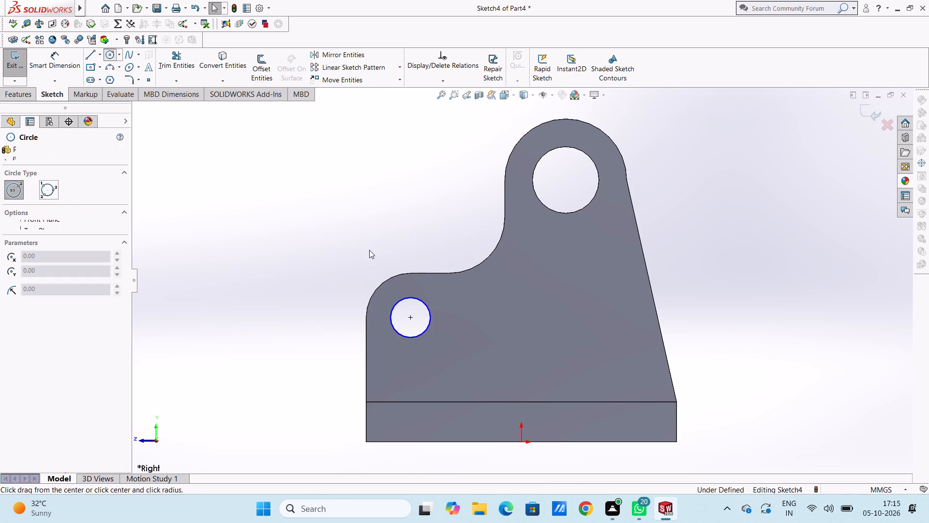
{"action": "left_click", "coordinate": [413, 320]}
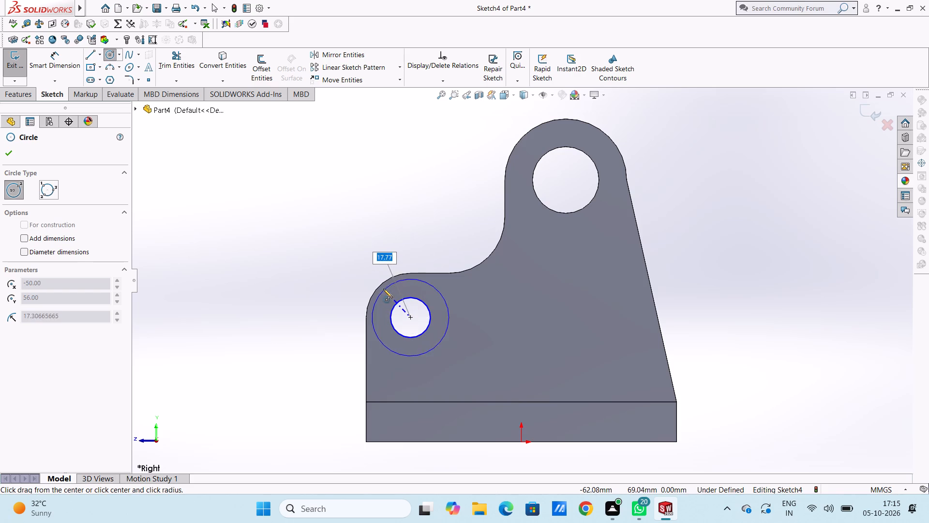
{"action": "left_click", "coordinate": [380, 287]}
{"action": "key", "text": "Escape"}
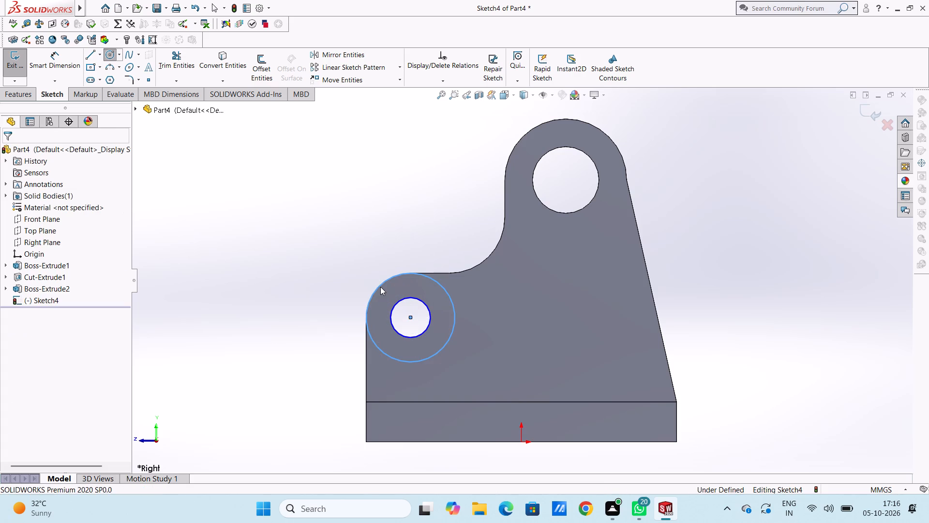
{"action": "key", "text": "Escape"}
{"action": "key", "text": "Escape"}
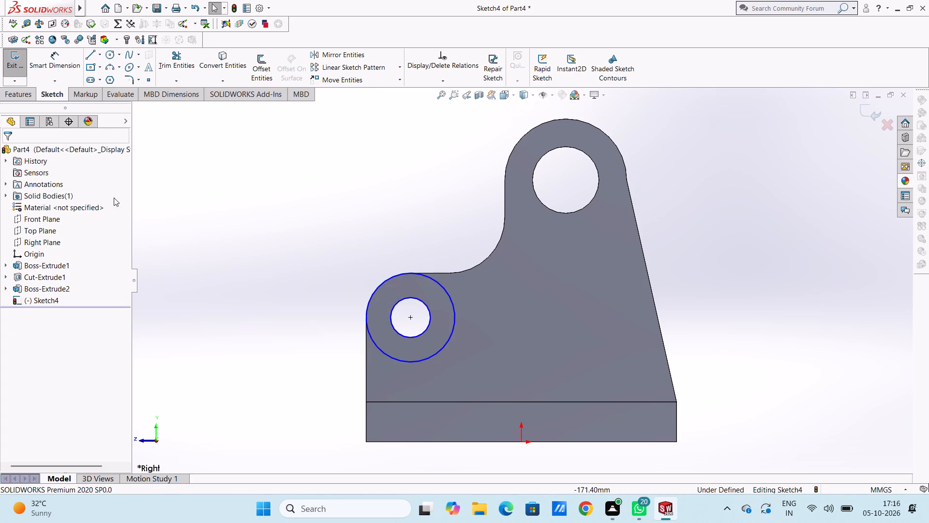
Dimension the outer circle with a 40 mm diameter and the inner circle with an 18 mm diameter.
{"action": "left_click", "coordinate": [60, 71]}
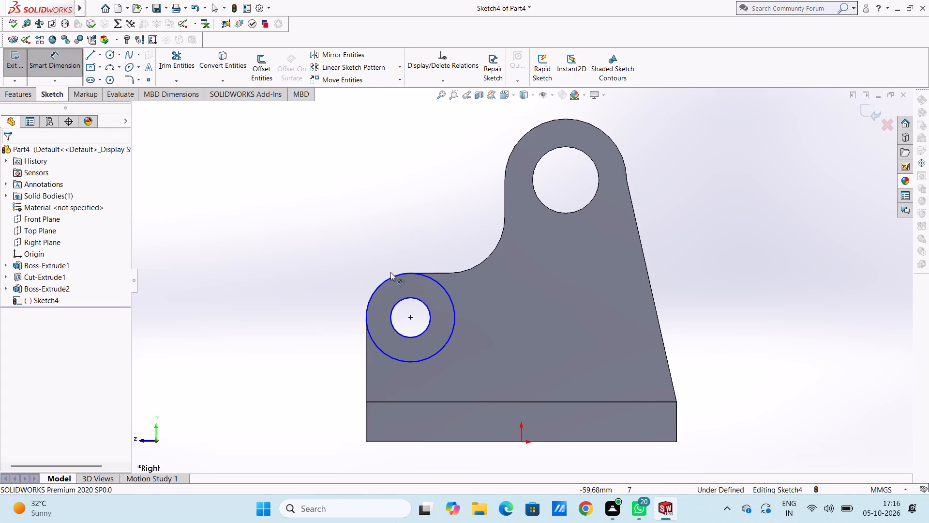
{"action": "left_click", "coordinate": [392, 276]}
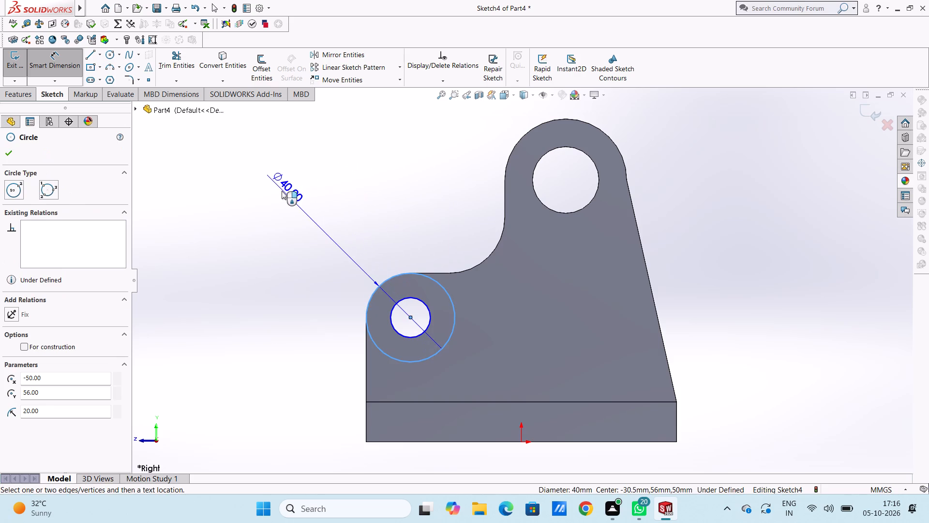
{"action": "left_click", "coordinate": [282, 191]}
{"action": "left_click", "coordinate": [242, 176]}
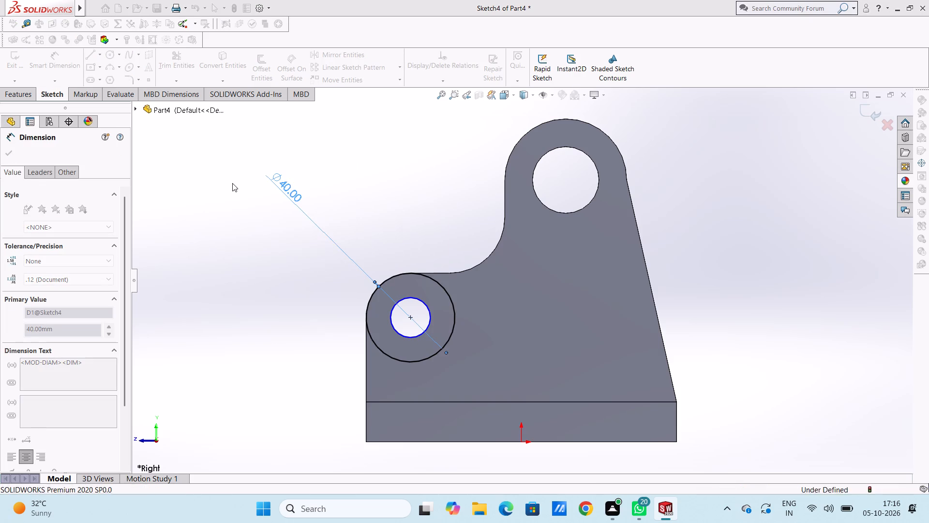
{"action": "left_click", "coordinate": [232, 183]}
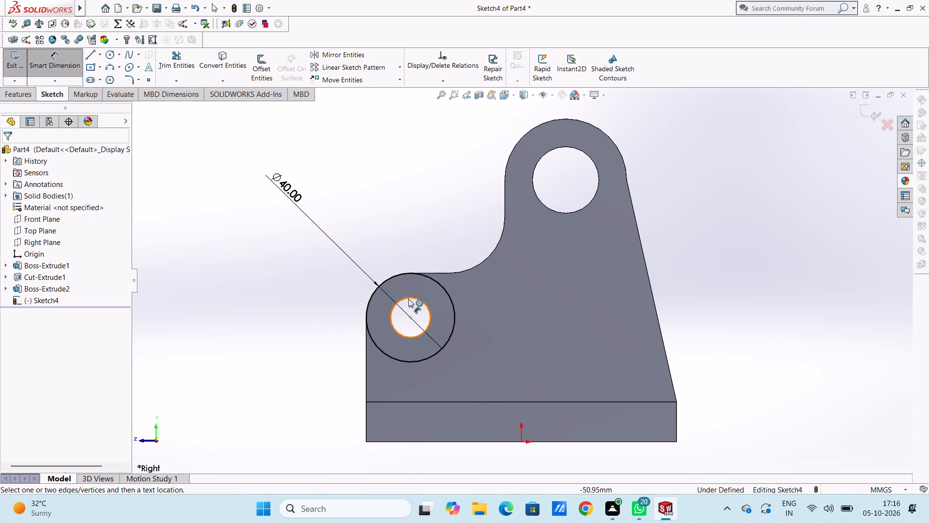
{"action": "left_click", "coordinate": [408, 298]}
{"action": "left_click", "coordinate": [352, 202]}
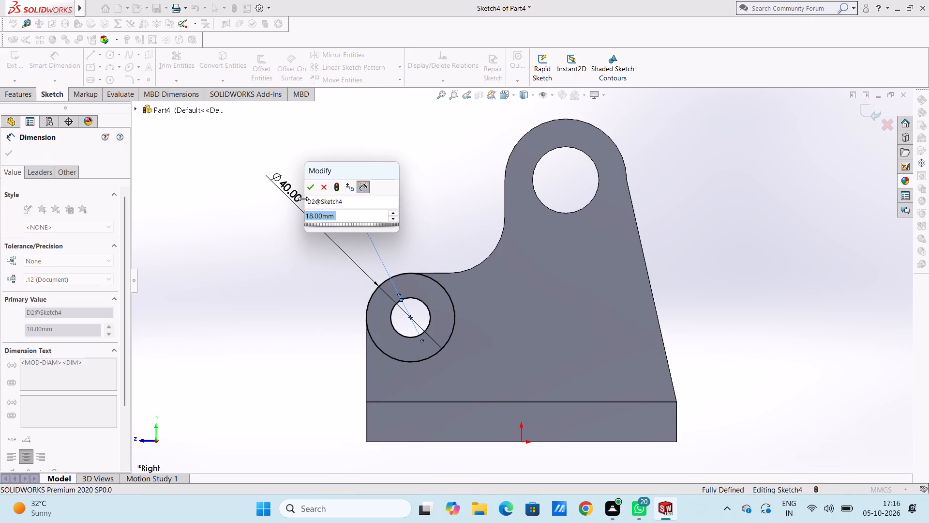
{"action": "left_click", "coordinate": [313, 190]}
{"action": "left_click", "coordinate": [294, 191]}
{"action": "left_click", "coordinate": [315, 187]}
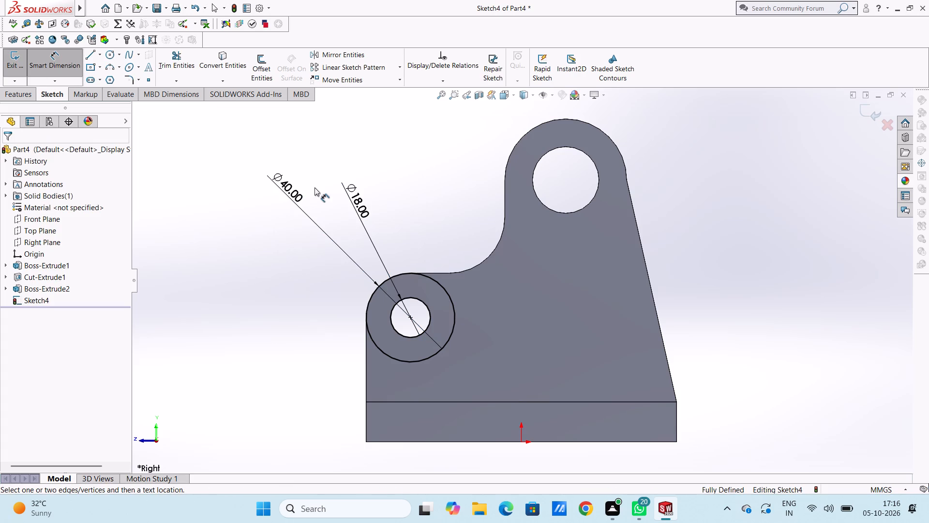
Extrude the ring between the 40 mm and 18 mm circles 12 mm blind, outwards over the base, merging the result.
{"action": "middle_click_drag", "start_coordinate": [330, 160], "coordinate": [382, 198]}
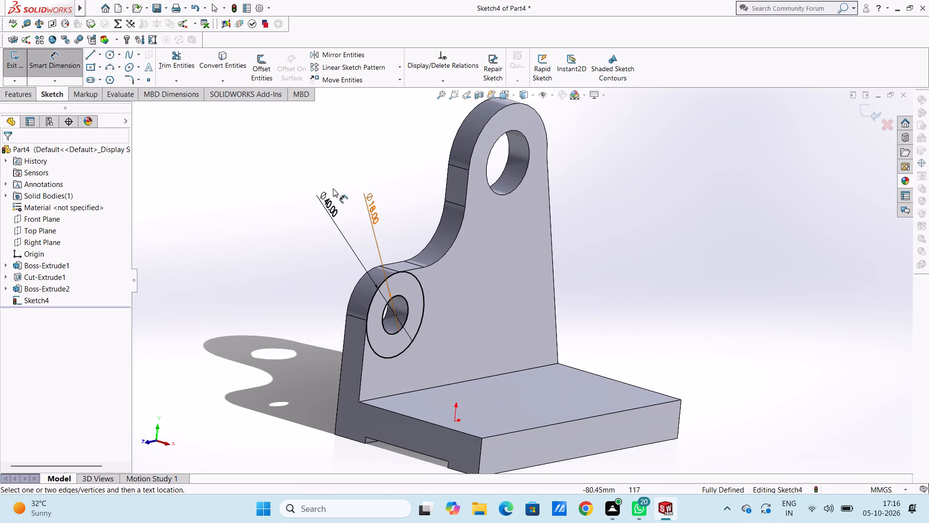
{"action": "left_click", "coordinate": [60, 66]}
{"action": "left_click", "coordinate": [29, 96]}
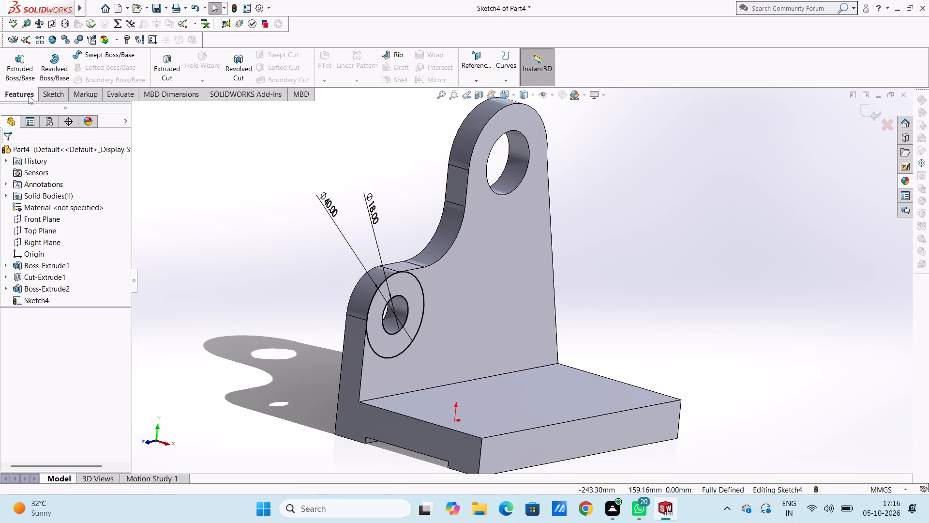
{"action": "left_click", "coordinate": [23, 68]}
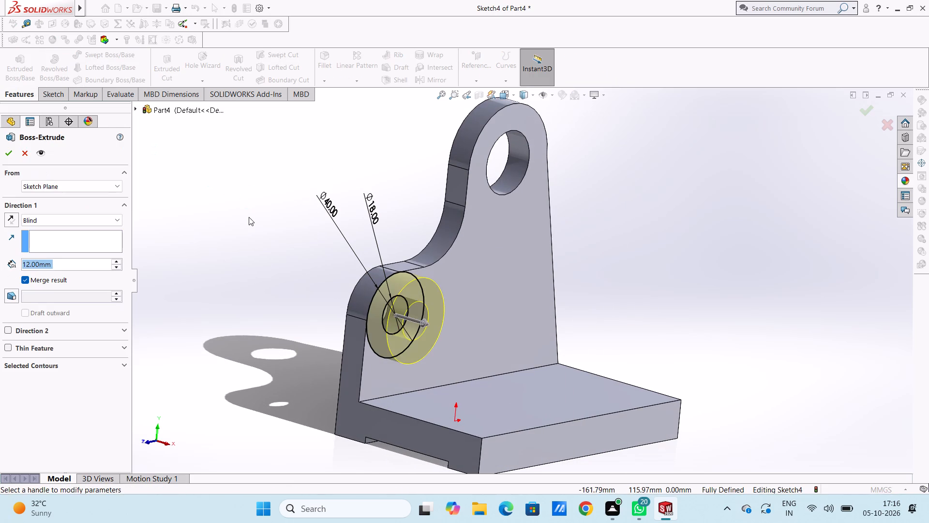
{"action": "left_click", "coordinate": [8, 157]}
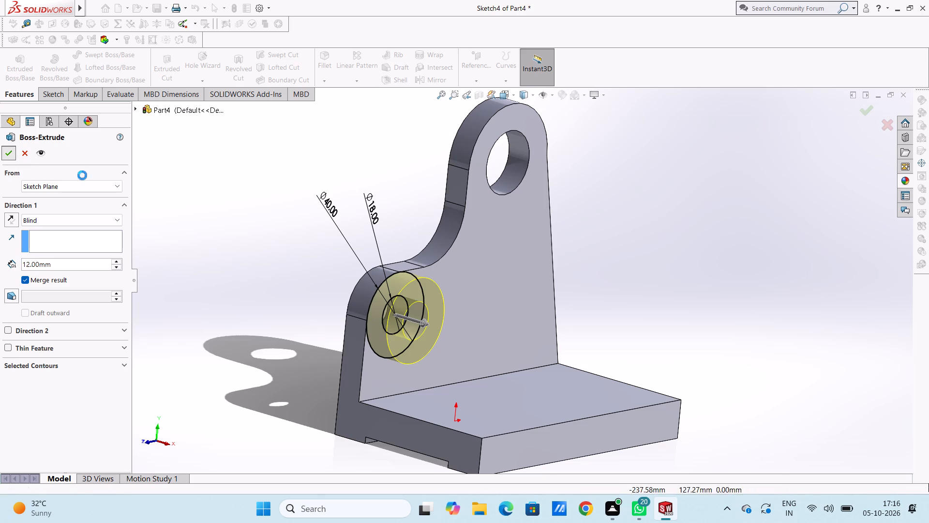
{"action": "left_click", "coordinate": [179, 220]}
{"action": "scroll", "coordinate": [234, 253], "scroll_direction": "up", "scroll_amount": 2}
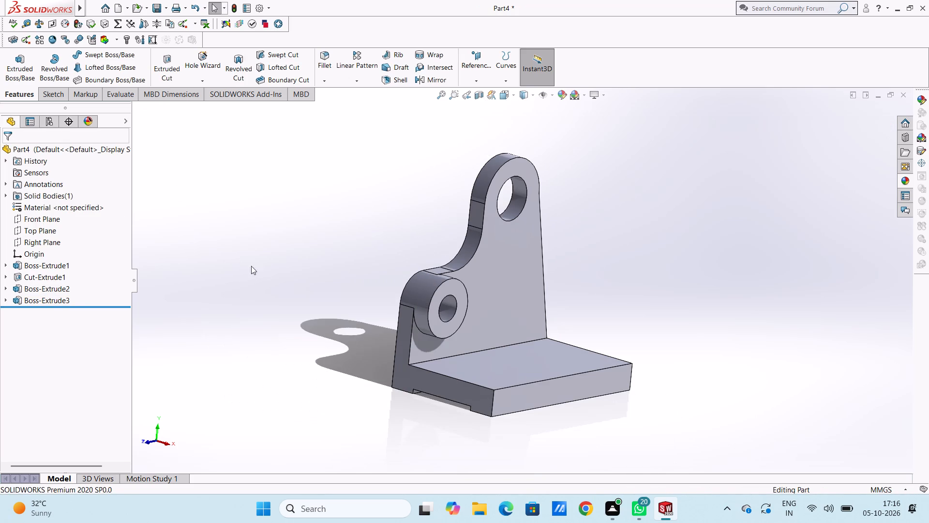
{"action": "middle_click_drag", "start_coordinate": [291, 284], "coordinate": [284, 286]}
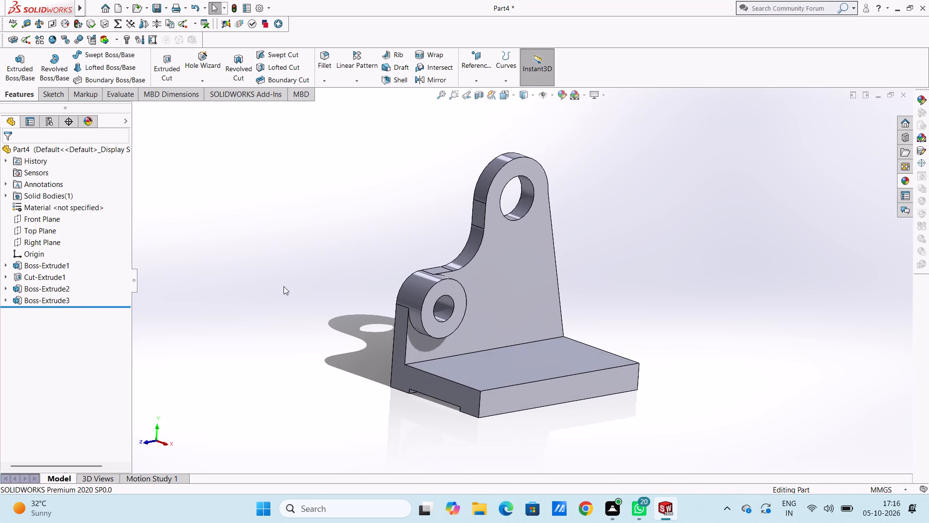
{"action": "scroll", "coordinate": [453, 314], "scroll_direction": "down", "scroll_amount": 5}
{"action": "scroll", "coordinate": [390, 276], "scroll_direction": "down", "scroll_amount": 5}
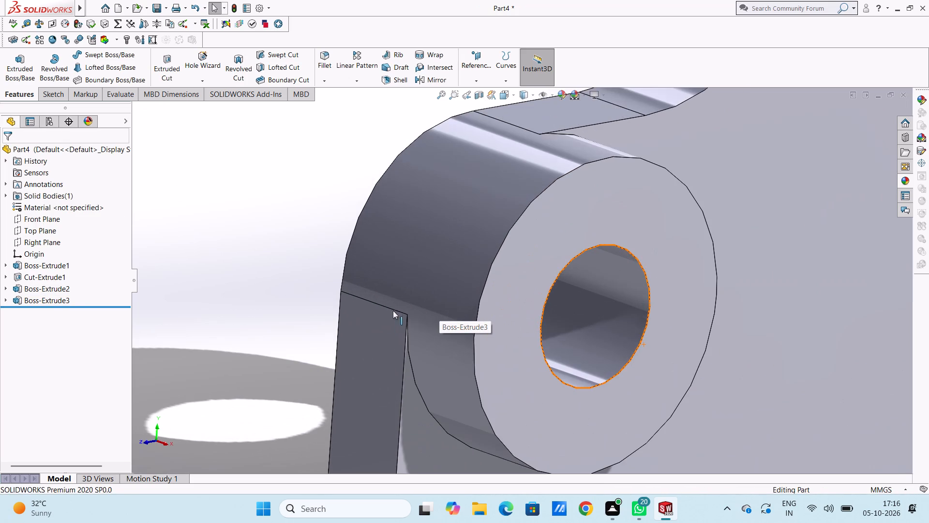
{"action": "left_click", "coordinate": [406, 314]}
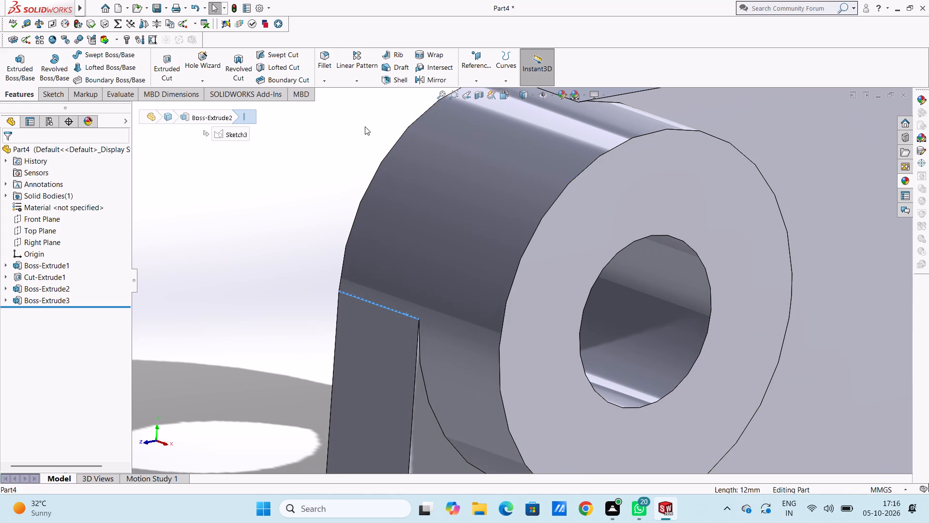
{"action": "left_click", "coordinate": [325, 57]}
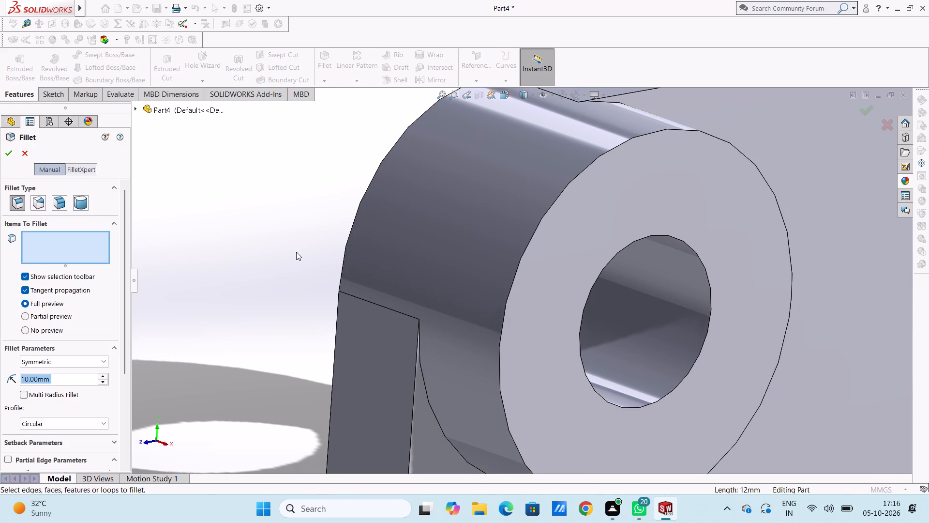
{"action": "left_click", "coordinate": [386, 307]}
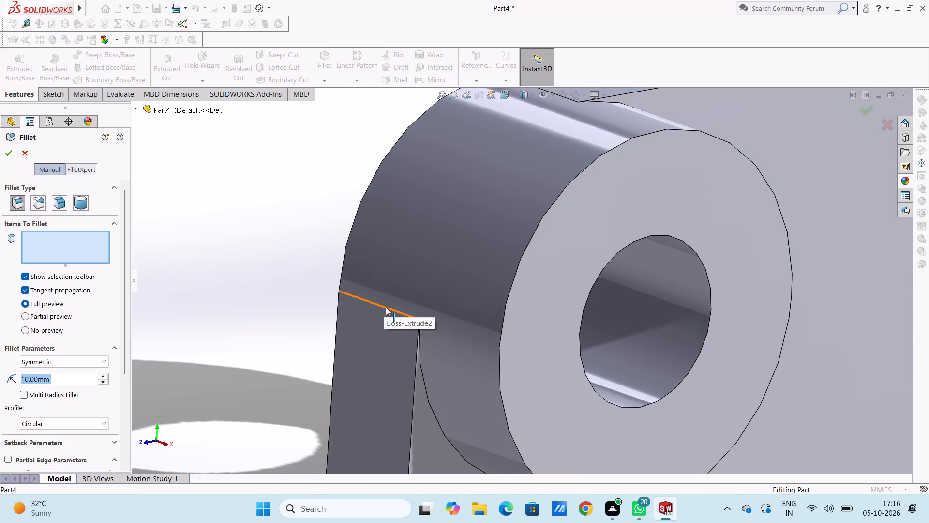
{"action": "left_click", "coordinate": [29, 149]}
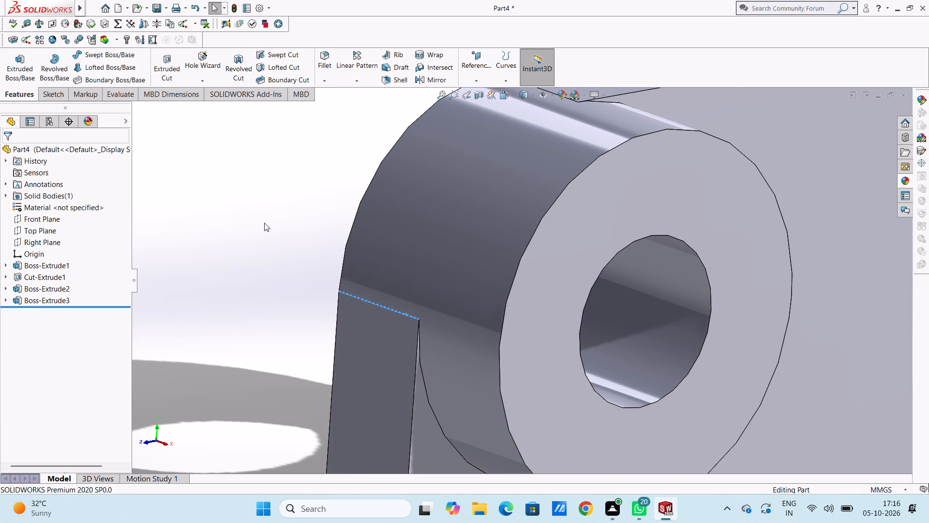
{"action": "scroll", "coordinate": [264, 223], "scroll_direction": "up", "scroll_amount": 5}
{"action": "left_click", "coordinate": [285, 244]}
On the bracket's outer face, sketch two circles concentric with the larger hole, with radii of 15 mm and 27.5 mm.
{"action": "scroll", "coordinate": [315, 288], "scroll_direction": "up", "scroll_amount": 5}
{"action": "middle_click_drag", "start_coordinate": [324, 293], "coordinate": [331, 287]}
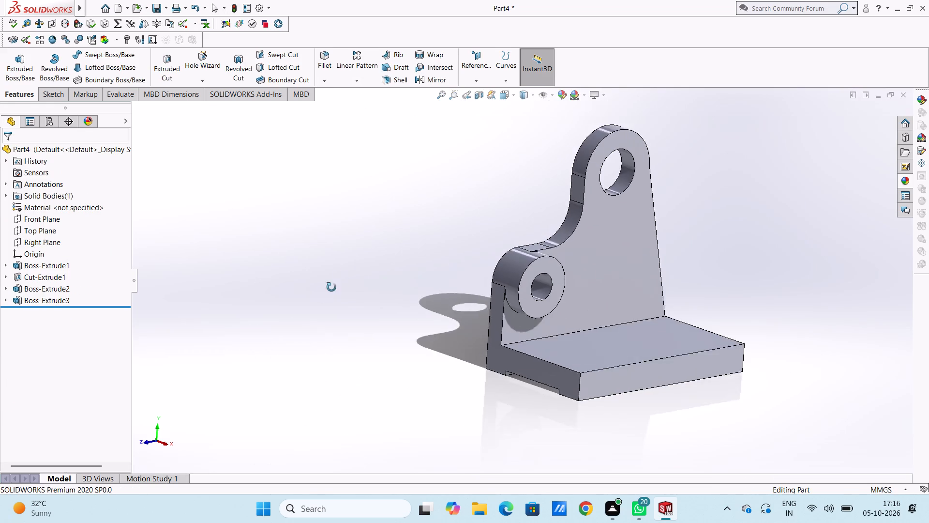
{"action": "middle_click_drag", "start_coordinate": [331, 287], "coordinate": [360, 291]}
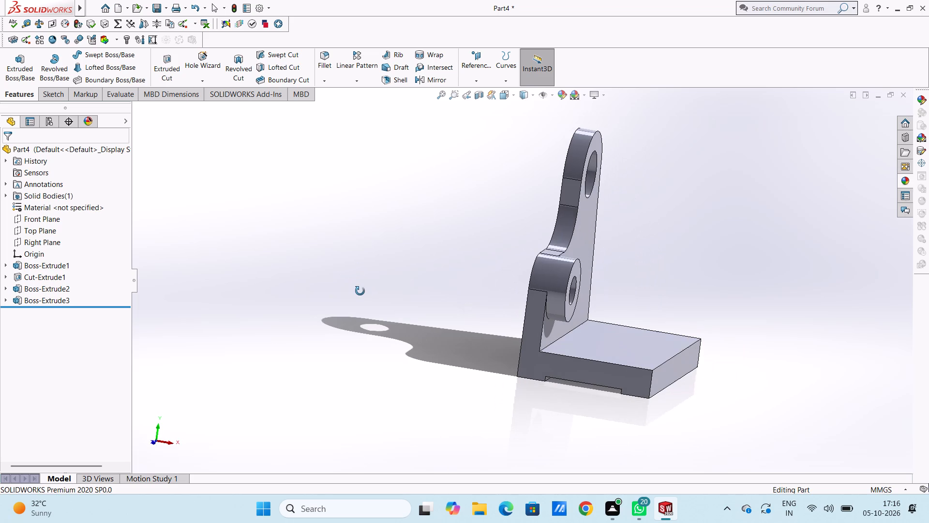
{"action": "middle_click_drag", "start_coordinate": [360, 291], "coordinate": [380, 309]}
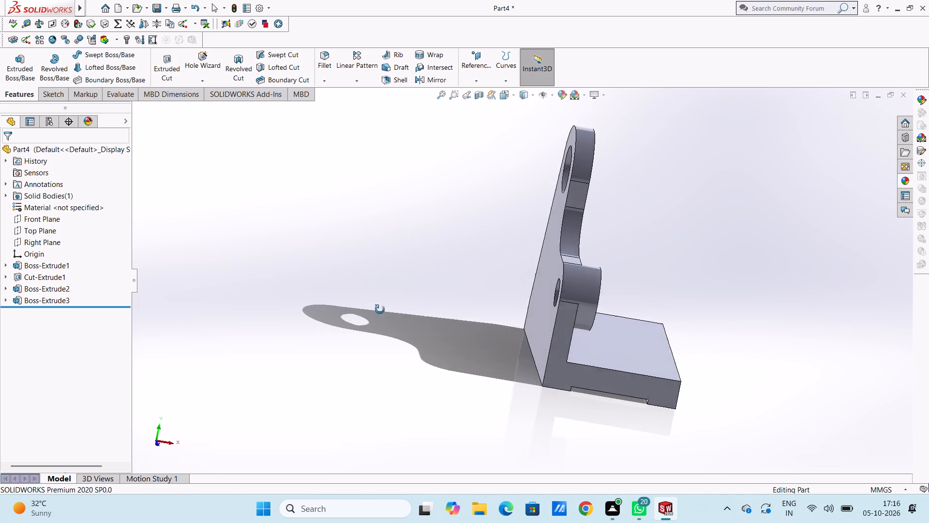
{"action": "middle_click_drag", "start_coordinate": [380, 309], "coordinate": [355, 311]}
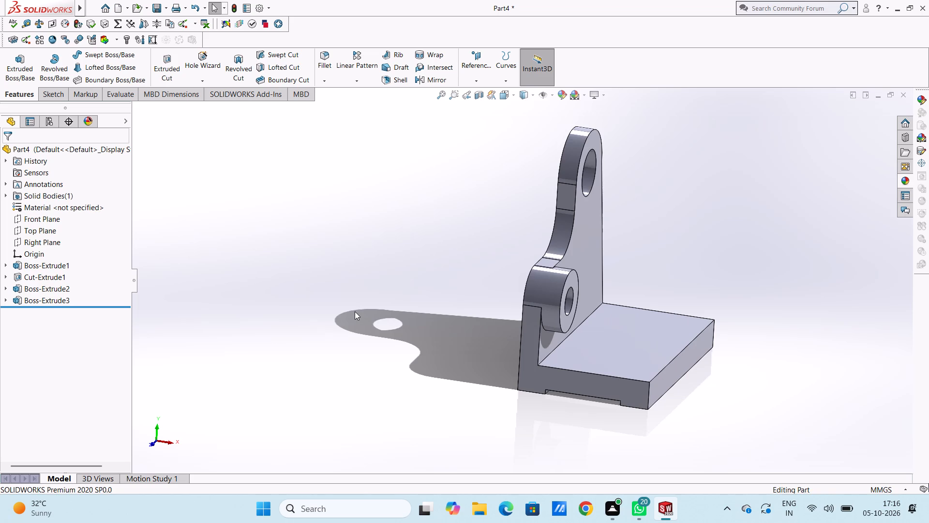
{"action": "key", "text": "ctrl+3"}
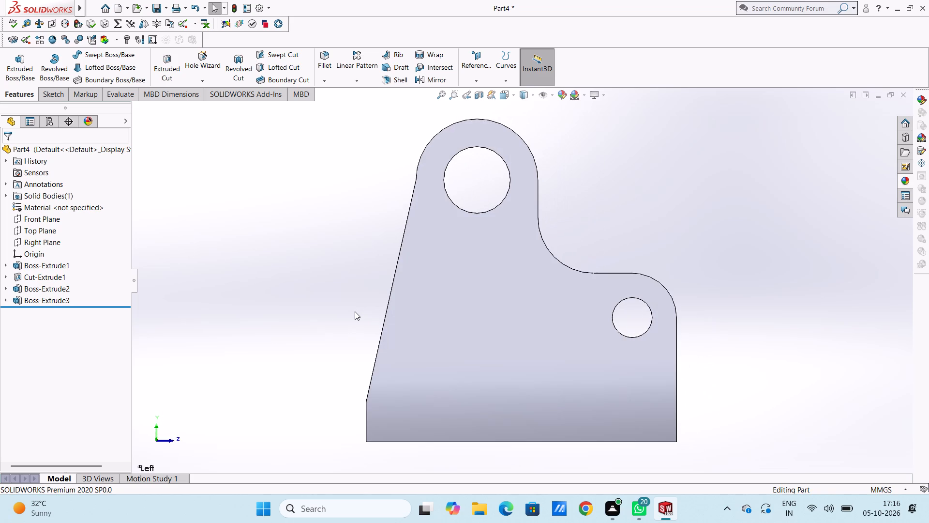
{"action": "left_click", "coordinate": [507, 239]}
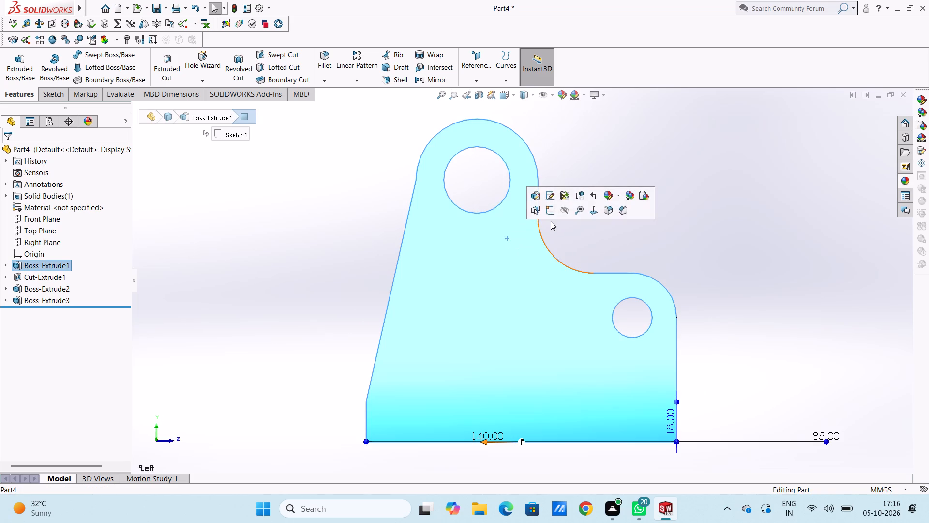
{"action": "left_click", "coordinate": [550, 211]}
{"action": "left_click", "coordinate": [578, 224]}
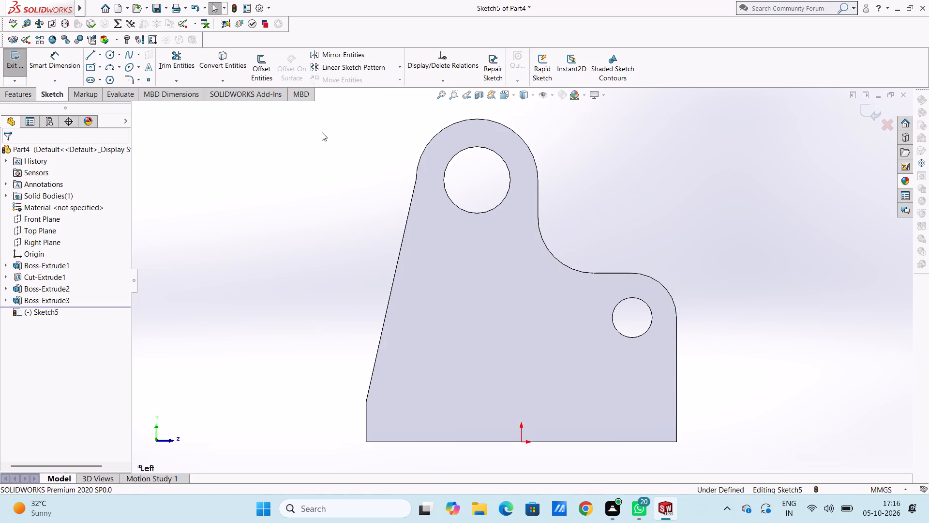
{"action": "left_click", "coordinate": [113, 54]}
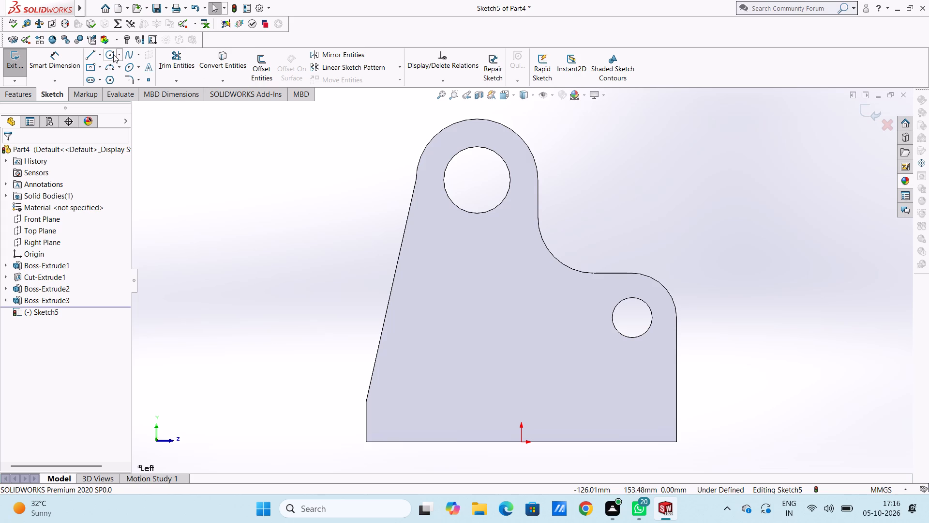
{"action": "left_click", "coordinate": [476, 179]}
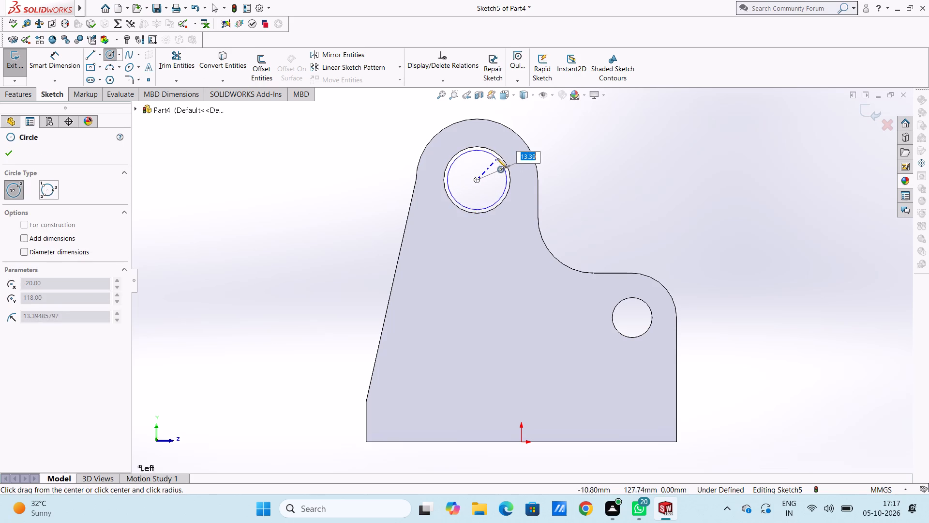
{"action": "left_click", "coordinate": [499, 157]}
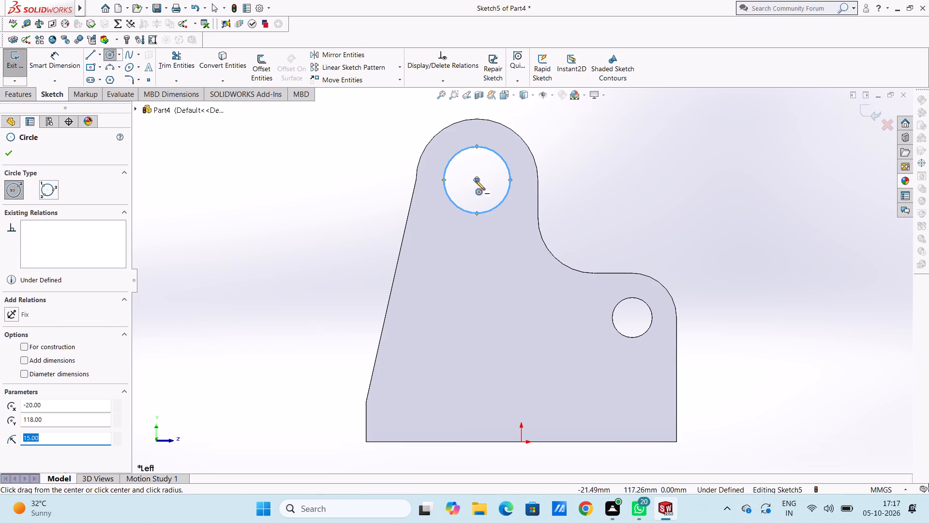
{"action": "left_click", "coordinate": [477, 180]}
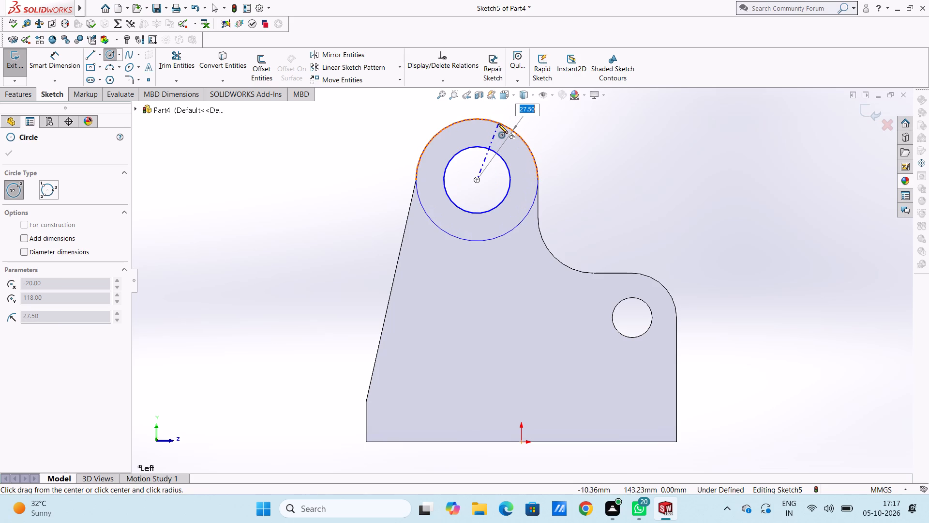
{"action": "left_click", "coordinate": [498, 124]}
{"action": "key", "text": "Escape"}
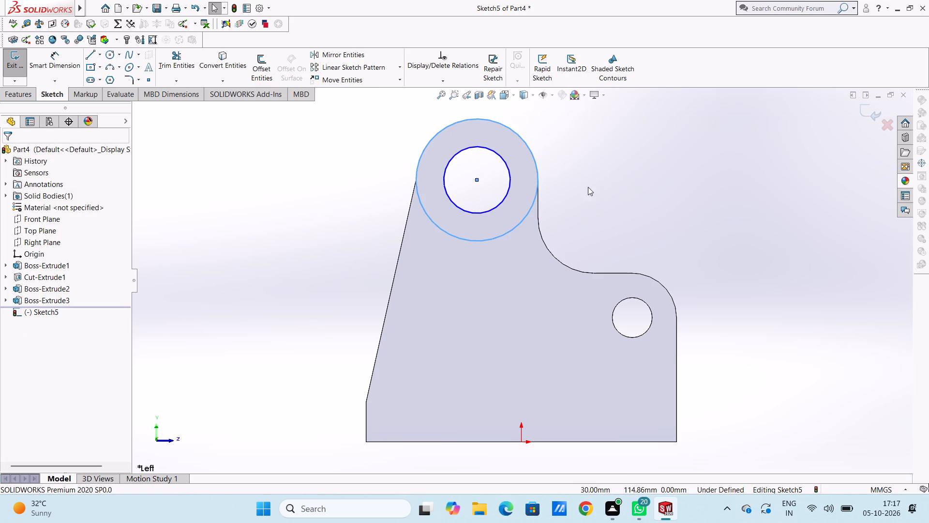
{"action": "key", "text": "Escape"}
{"action": "key", "text": "Escape"}
Dimension the inner circle with a 30 mm diameter and the outer circle with a 55 mm diameter.
{"action": "left_click", "coordinate": [68, 63]}
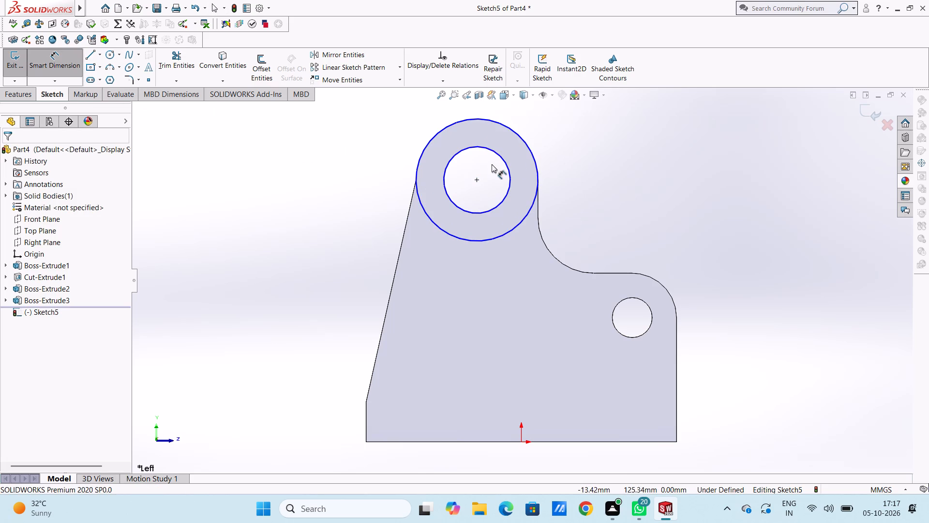
{"action": "left_click", "coordinate": [451, 200]}
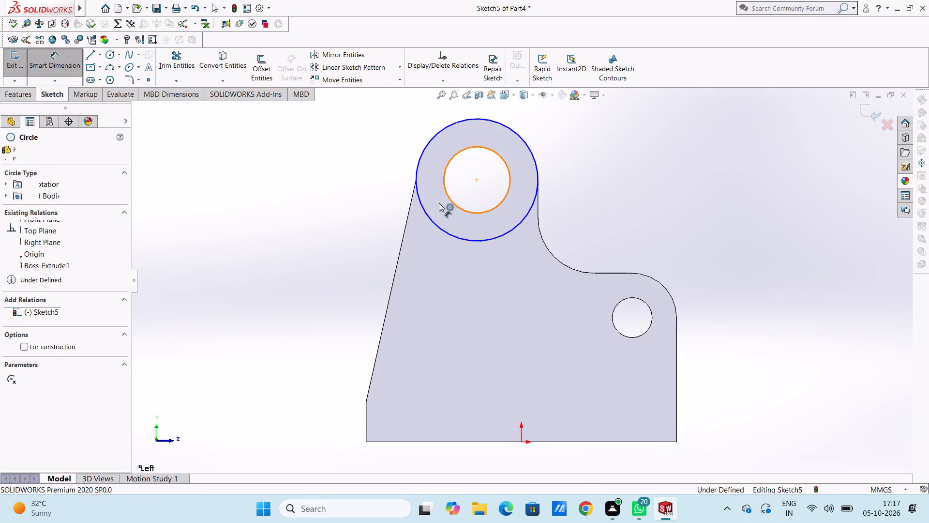
{"action": "left_click", "coordinate": [299, 263]}
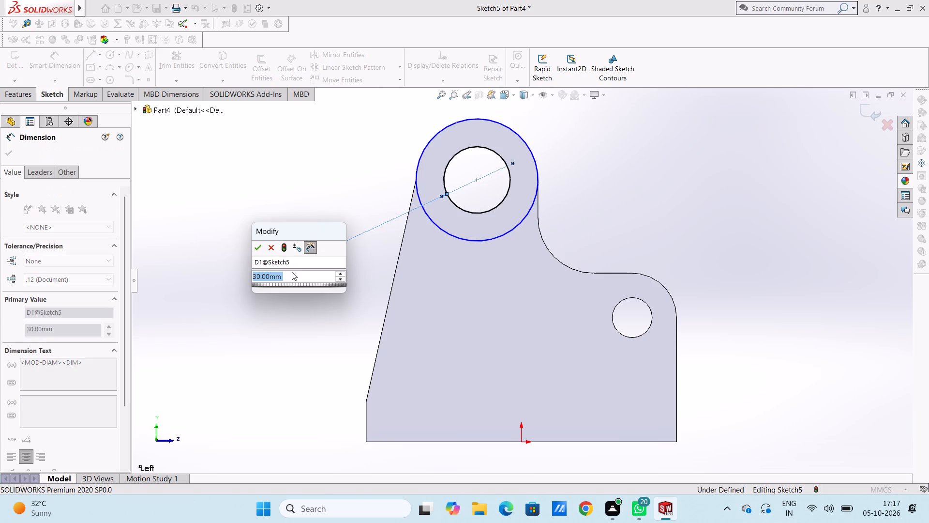
{"action": "left_click", "coordinate": [260, 248]}
{"action": "left_click", "coordinate": [304, 200]}
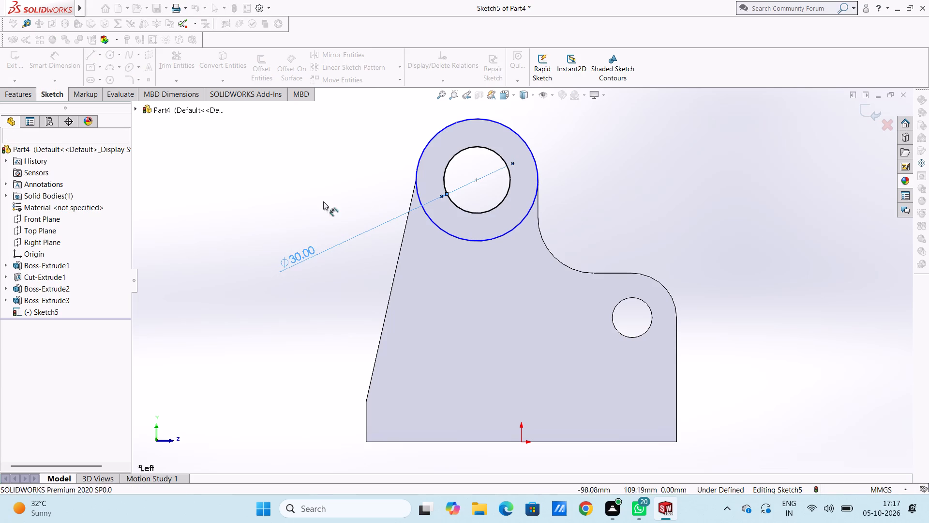
{"action": "left_click", "coordinate": [432, 222]}
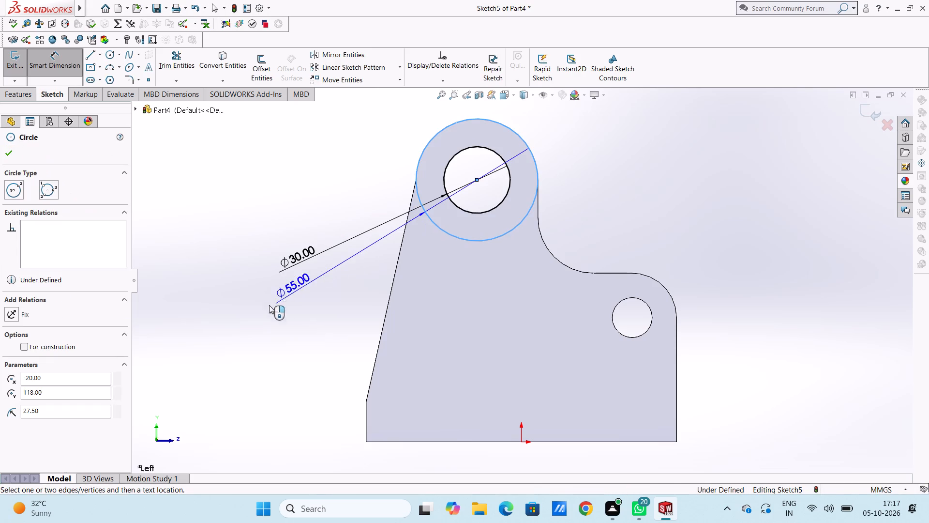
{"action": "left_click", "coordinate": [259, 312]}
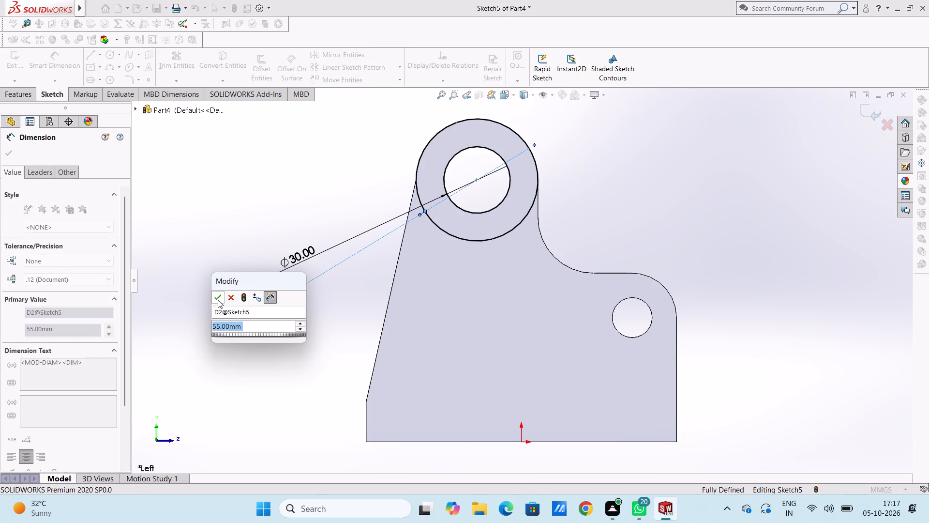
{"action": "left_click", "coordinate": [218, 300]}
{"action": "key", "text": "Escape"}
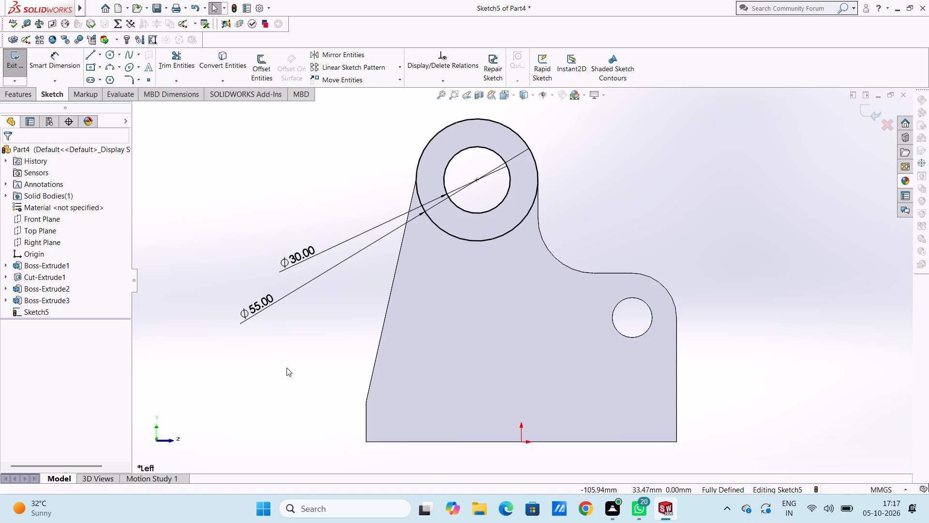
Extrude the ring between the 30 mm and 55 mm circles 12 mm blind, outwards away from the base, merging the result.
{"action": "scroll", "coordinate": [286, 368], "scroll_direction": "up", "scroll_amount": 2}
{"action": "middle_click_drag", "start_coordinate": [296, 383], "coordinate": [242, 421]}
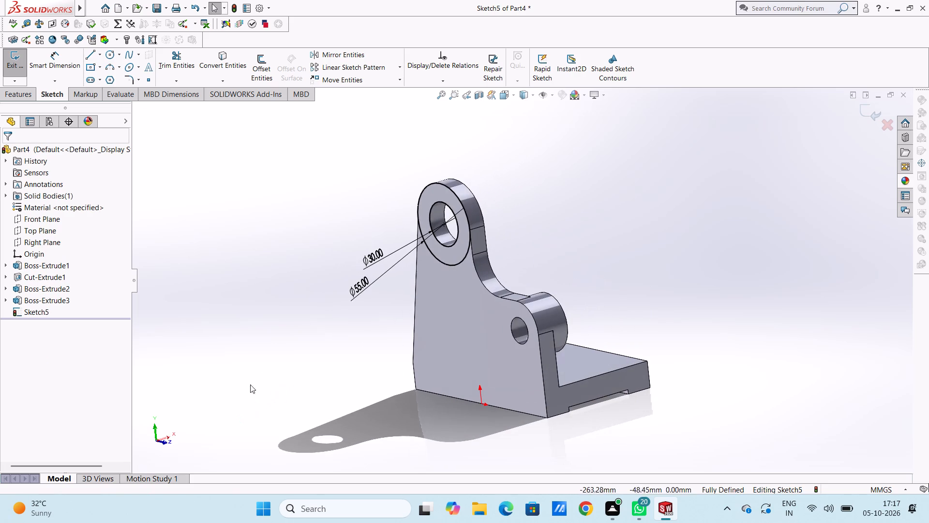
{"action": "left_click", "coordinate": [26, 97]}
{"action": "left_click", "coordinate": [24, 71]}
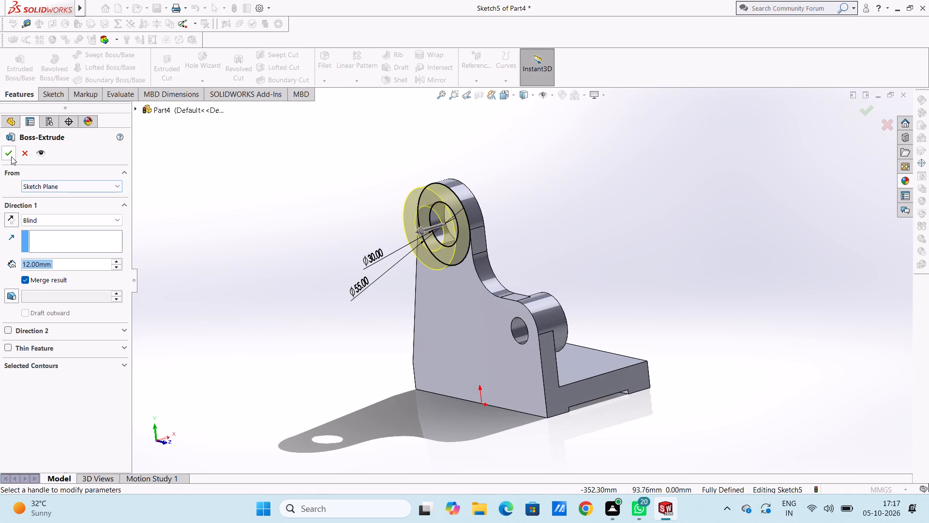
{"action": "left_click", "coordinate": [11, 155]}
{"action": "left_click", "coordinate": [327, 271]}
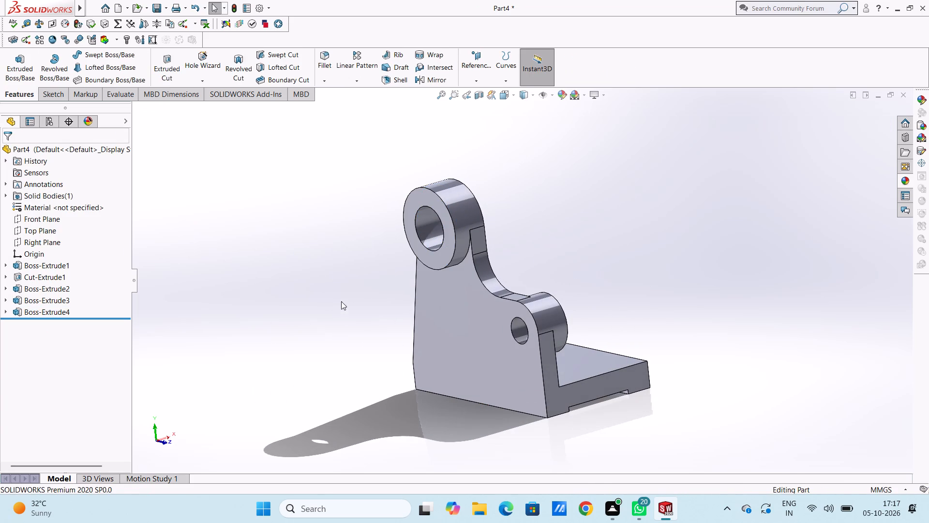
On the bracket's base-side face, sketch two circles concentric with the larger hole, with radii of 15 mm and 27.5 mm.
{"action": "scroll", "coordinate": [334, 378], "scroll_direction": "up", "scroll_amount": 2}
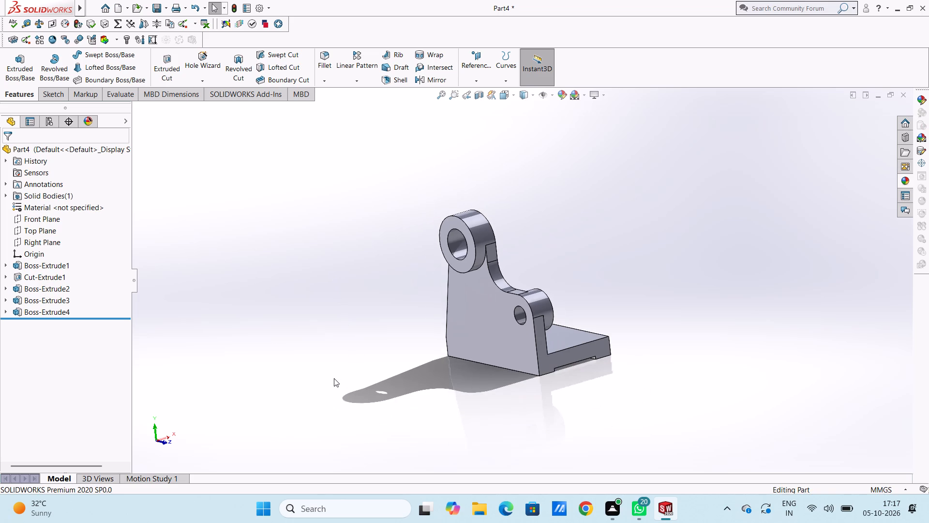
{"action": "middle_click_drag", "start_coordinate": [350, 366], "coordinate": [337, 333]}
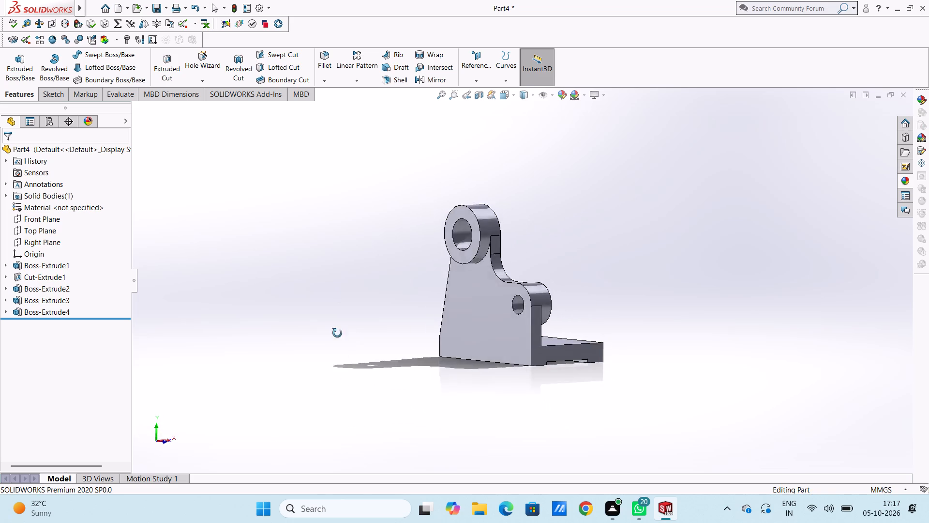
{"action": "middle_click_drag", "start_coordinate": [337, 333], "coordinate": [273, 339]}
{"action": "middle_click", "coordinate": [273, 339]}
{"action": "key", "text": "ctrl+4"}
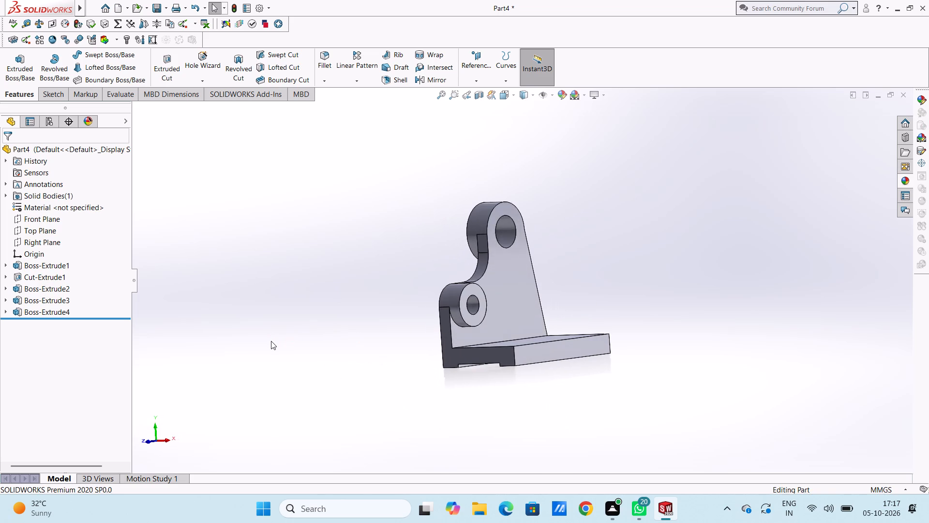
{"action": "left_click", "coordinate": [564, 278]}
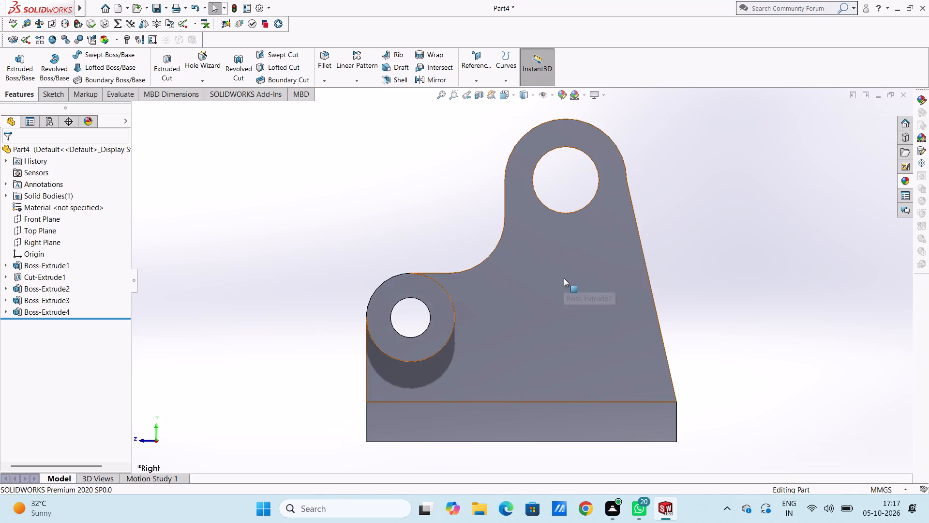
{"action": "left_click", "coordinate": [607, 254]}
{"action": "left_click", "coordinate": [713, 258]}
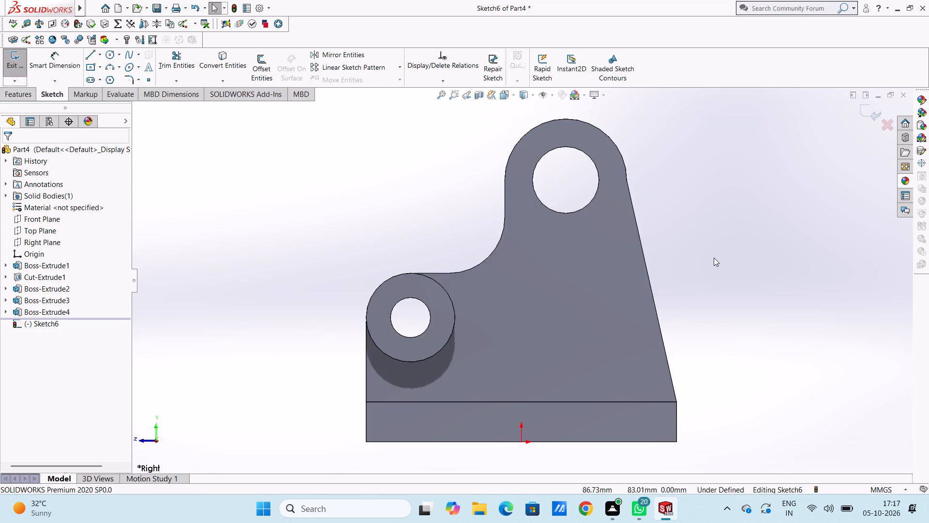
{"action": "left_click", "coordinate": [105, 55]}
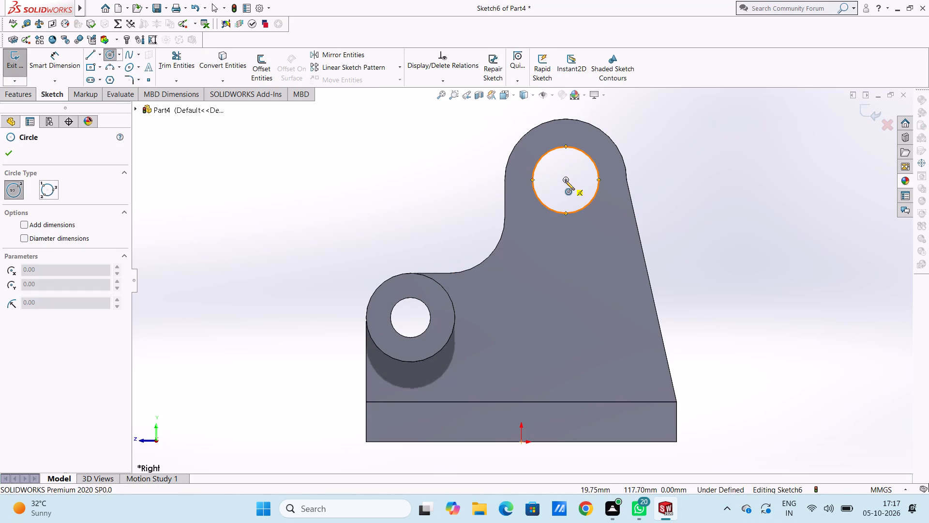
{"action": "left_click", "coordinate": [565, 181]}
{"action": "left_click", "coordinate": [543, 154]}
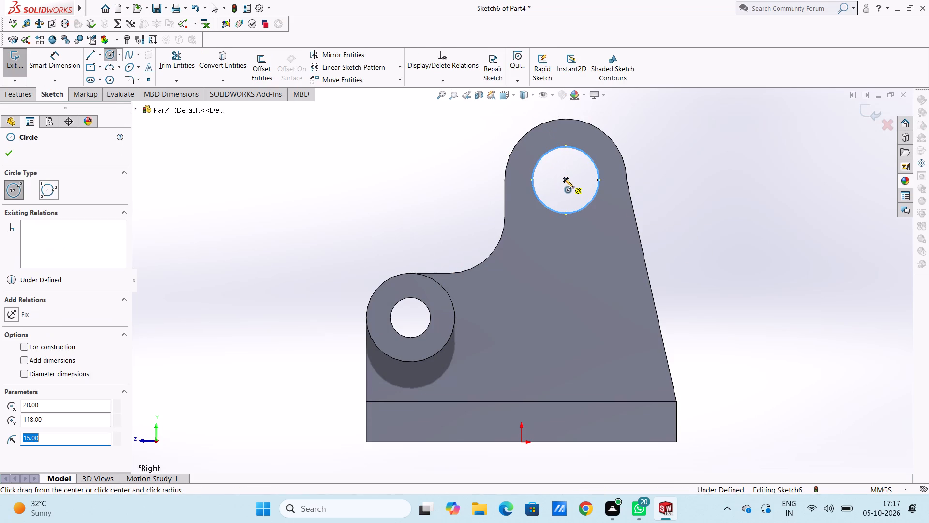
{"action": "left_click", "coordinate": [565, 179]}
{"action": "left_click", "coordinate": [584, 124]}
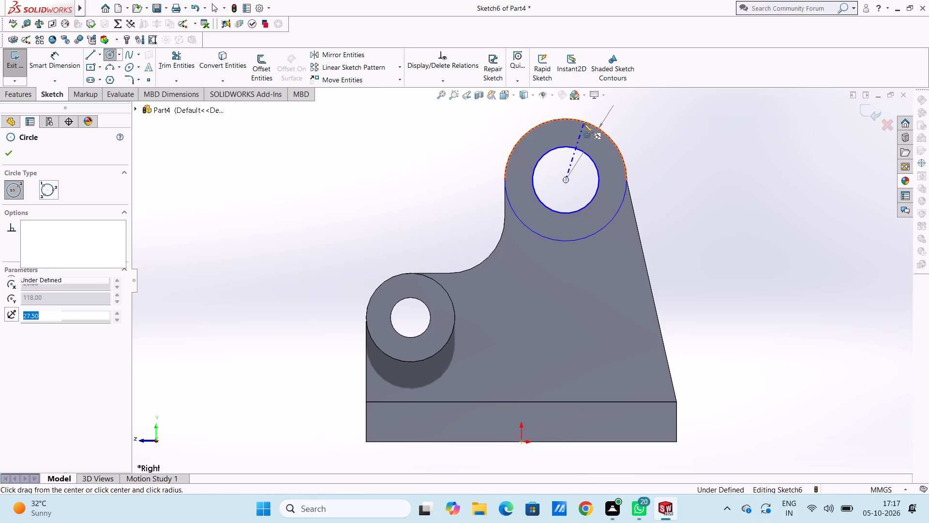
{"action": "key", "text": "Escape"}
{"action": "key", "text": "Escape"}
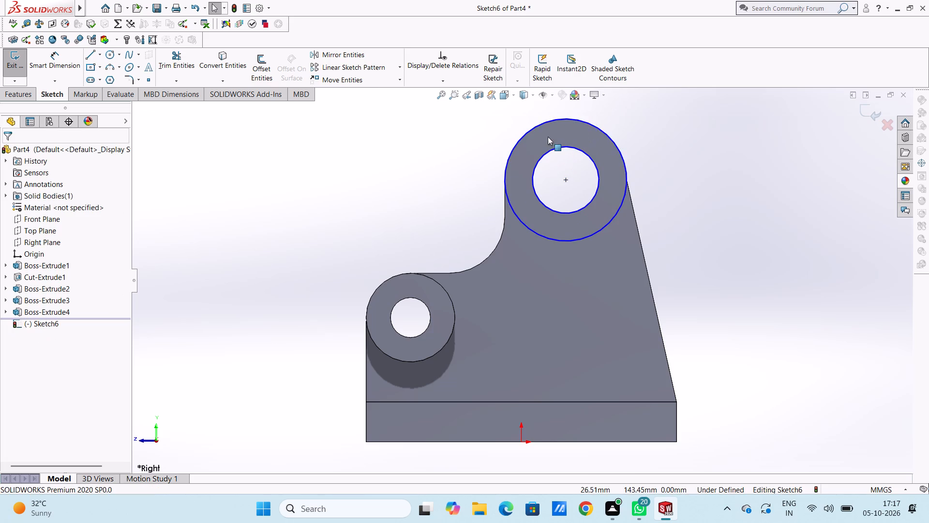
Dimension the outer circle with a 55 mm diameter and the inner circle with a 30 mm diameter.
{"action": "left_click", "coordinate": [71, 66]}
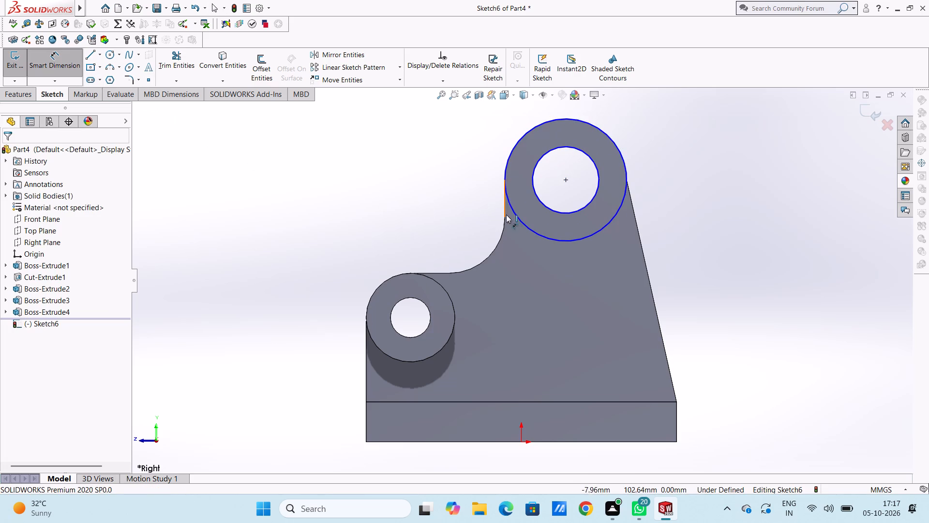
{"action": "left_click", "coordinate": [515, 216]}
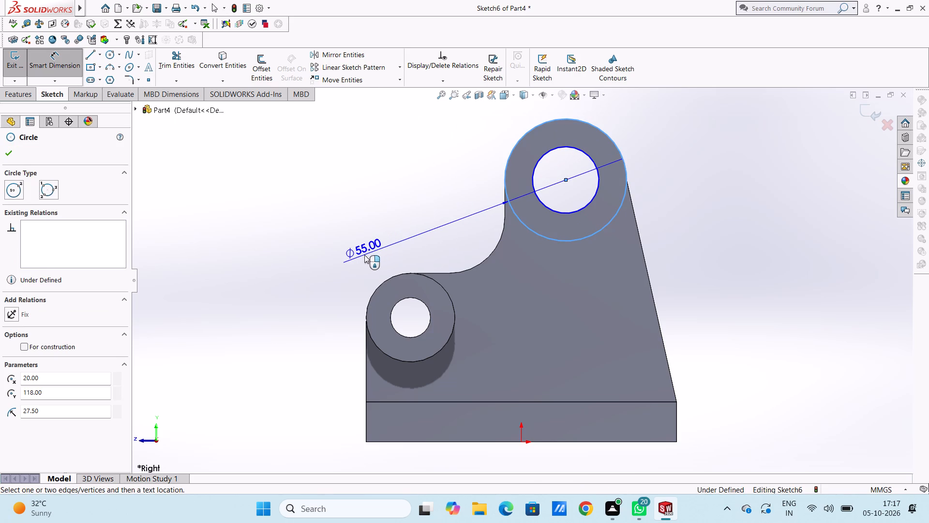
{"action": "left_click", "coordinate": [364, 255]}
{"action": "left_click", "coordinate": [326, 239]}
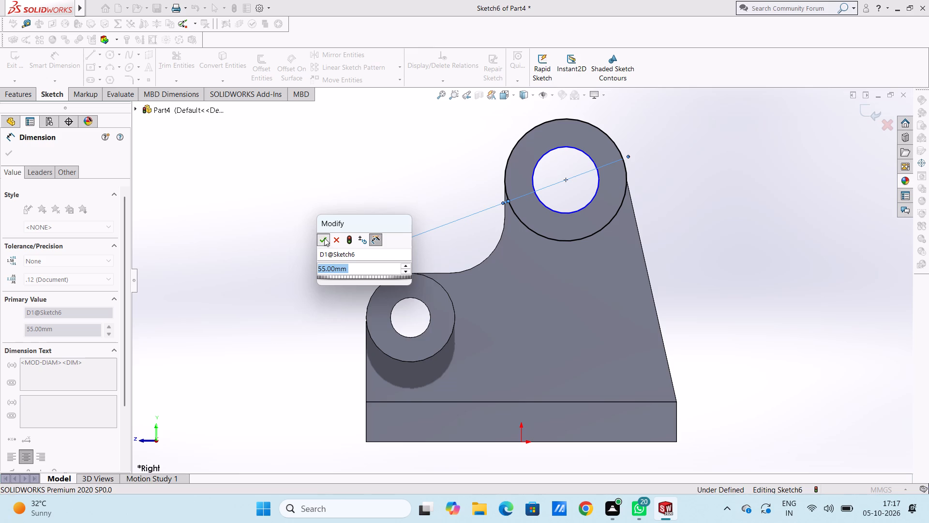
{"action": "left_click", "coordinate": [321, 235]}
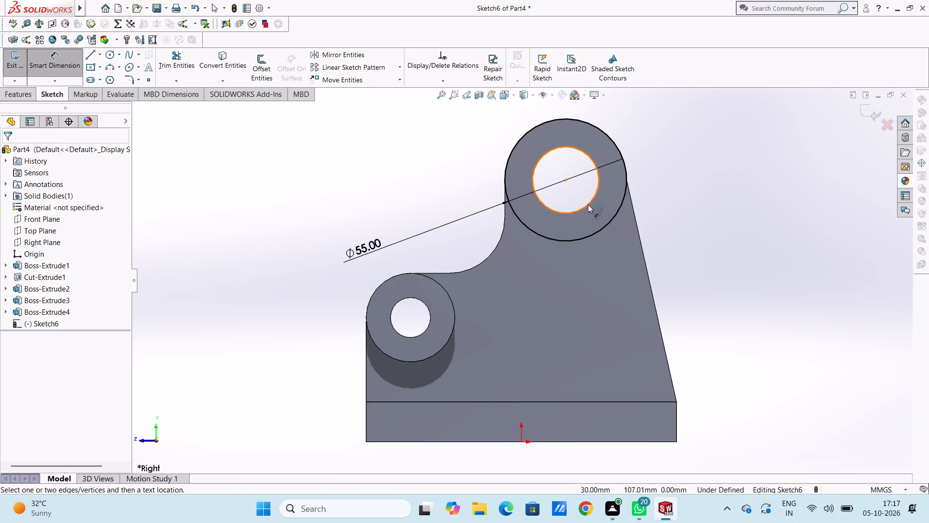
{"action": "left_click", "coordinate": [588, 204]}
{"action": "left_click", "coordinate": [754, 281]}
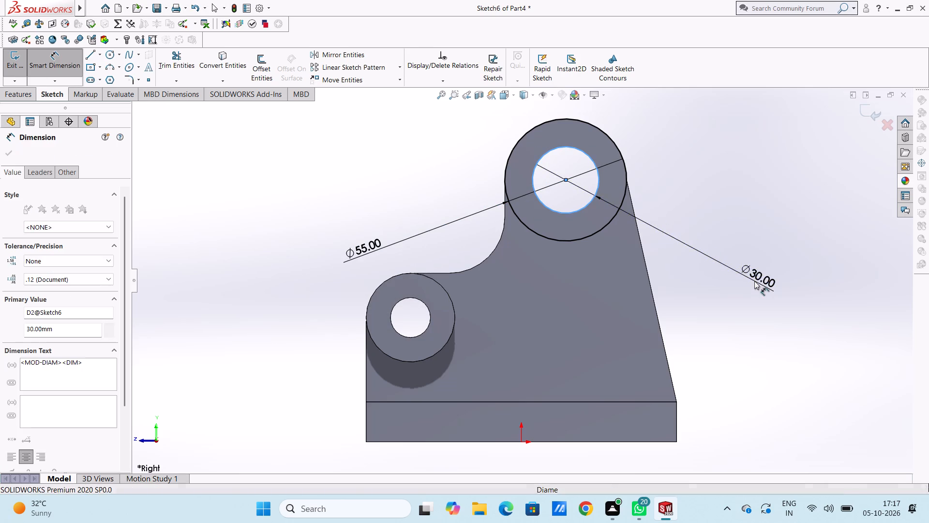
{"action": "left_click", "coordinate": [711, 265]}
{"action": "left_click", "coordinate": [743, 209]}
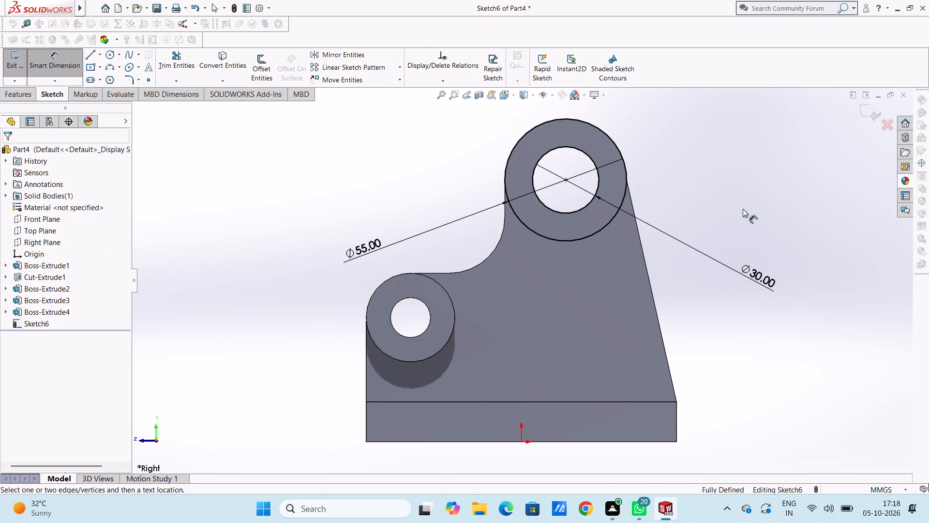
{"action": "key", "text": "Escape"}
{"action": "key", "text": "Escape"}
Extrude the ring between the 30 mm and 55 mm circles 12 mm blind, outwards over the base, merging the result.
{"action": "scroll", "coordinate": [743, 209], "scroll_direction": "up", "scroll_amount": 2}
{"action": "middle_click_drag", "start_coordinate": [740, 211], "coordinate": [694, 256]}
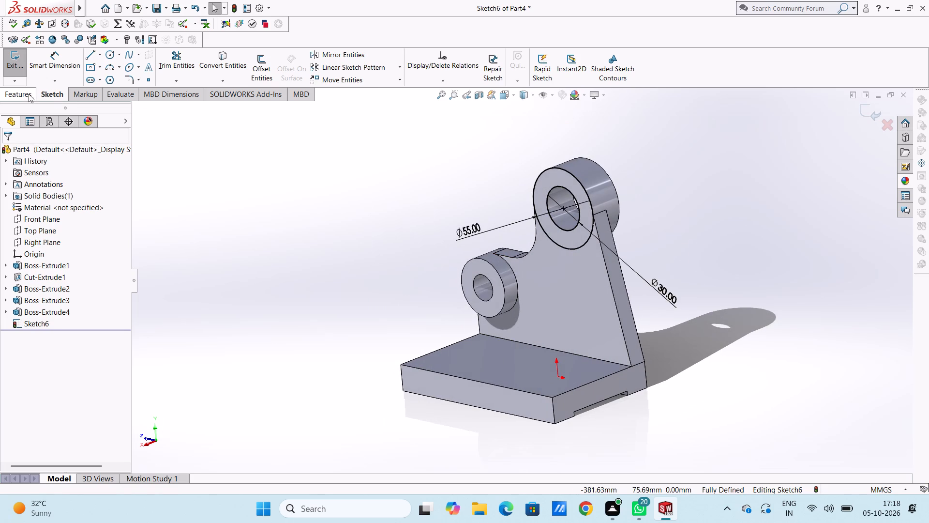
{"action": "left_click", "coordinate": [24, 92]}
{"action": "left_click", "coordinate": [21, 70]}
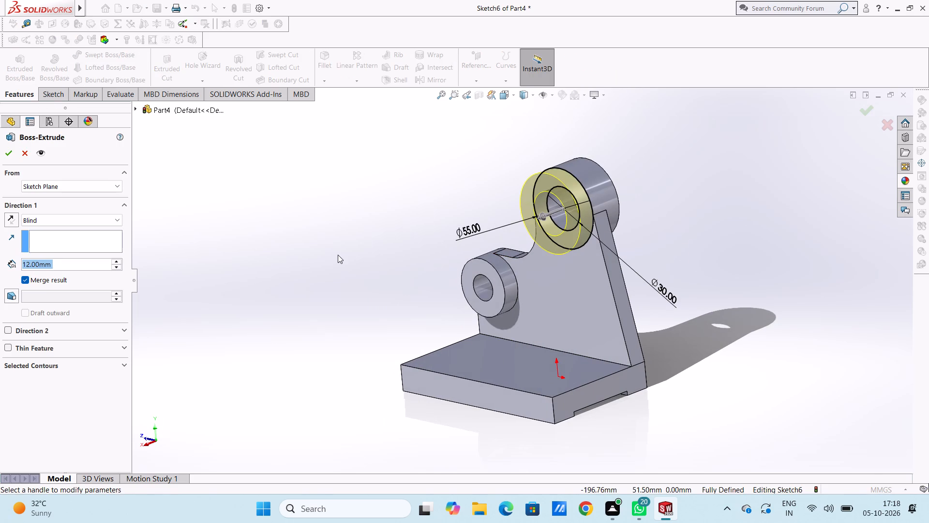
{"action": "left_click", "coordinate": [8, 150]}
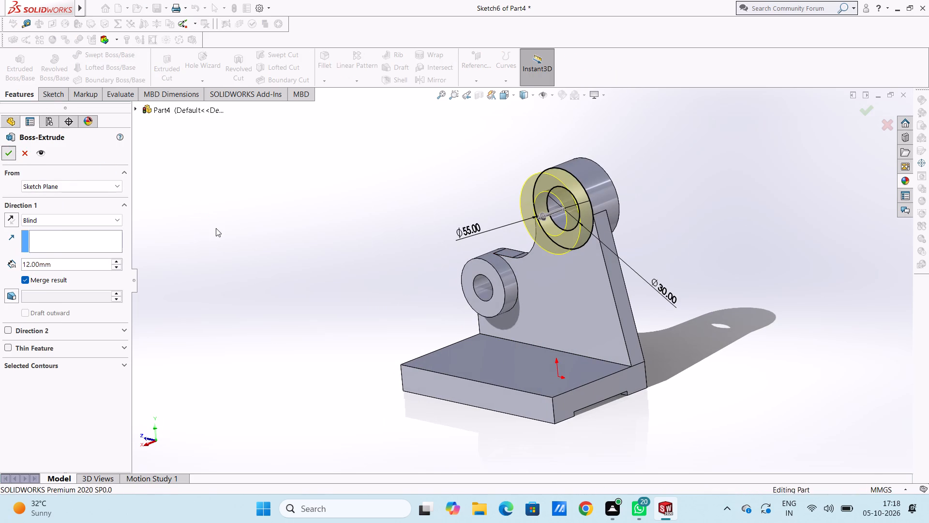
{"action": "left_click", "coordinate": [216, 228]}
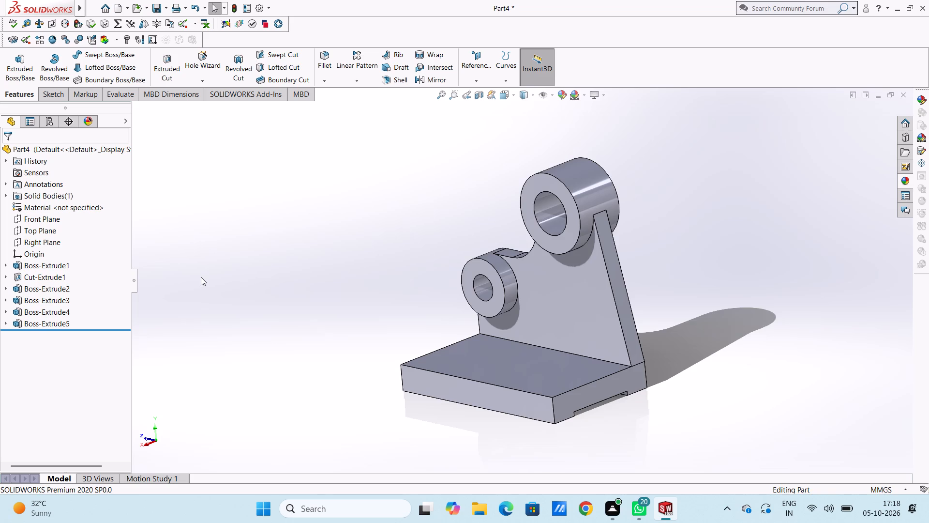
{"action": "key", "text": "ctrl+7"}
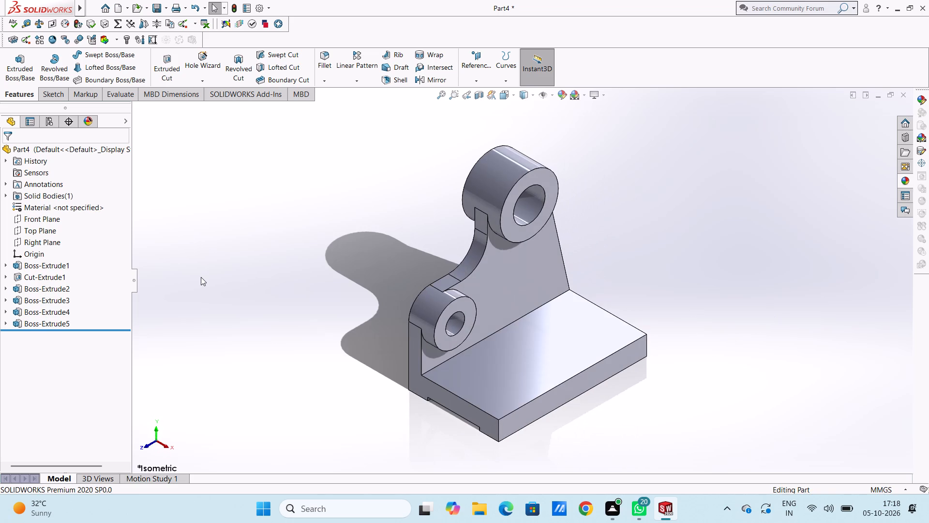
{"action": "key", "text": "Escape"}
{"action": "key", "text": "Escape"}
Open the whole part's colour appearance for editing and try green, orange, gold and purple shades.
{"action": "left_click", "coordinate": [561, 97]}
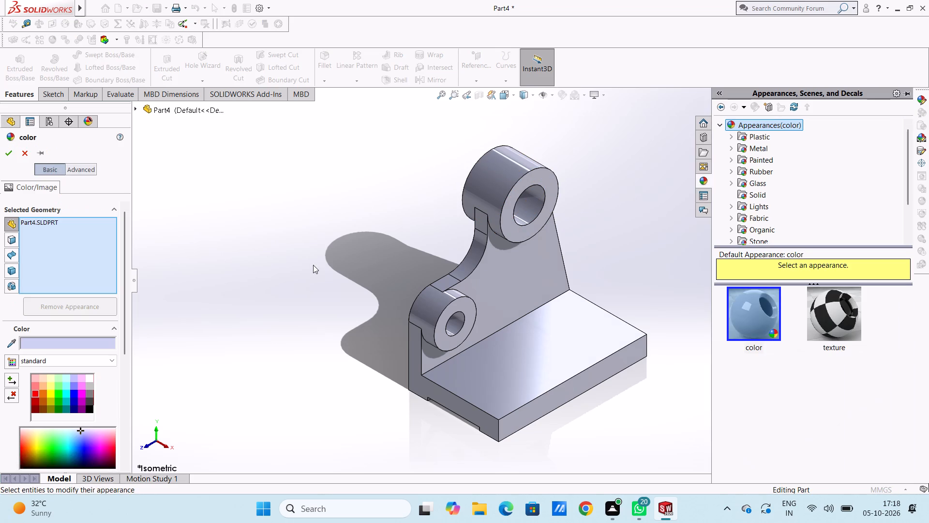
{"action": "left_click", "coordinate": [56, 394]}
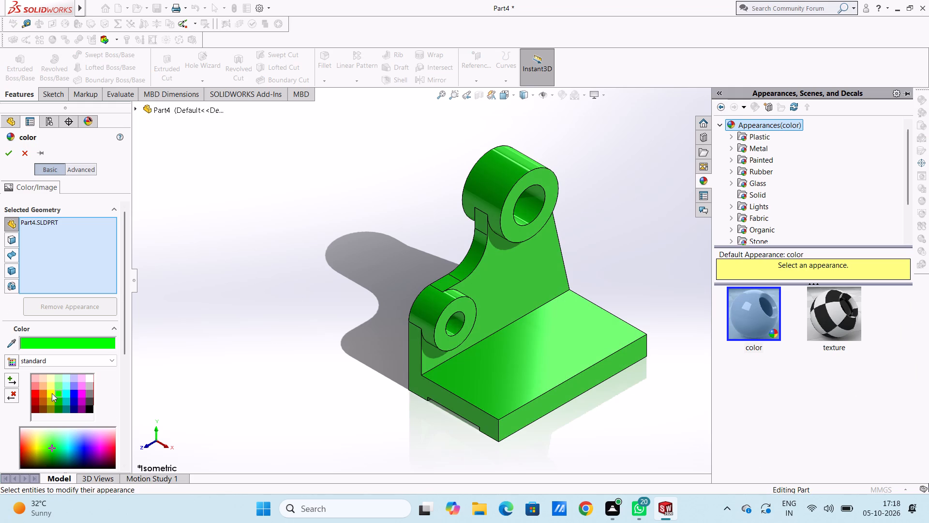
{"action": "left_click", "coordinate": [52, 393]}
{"action": "left_click", "coordinate": [55, 445]}
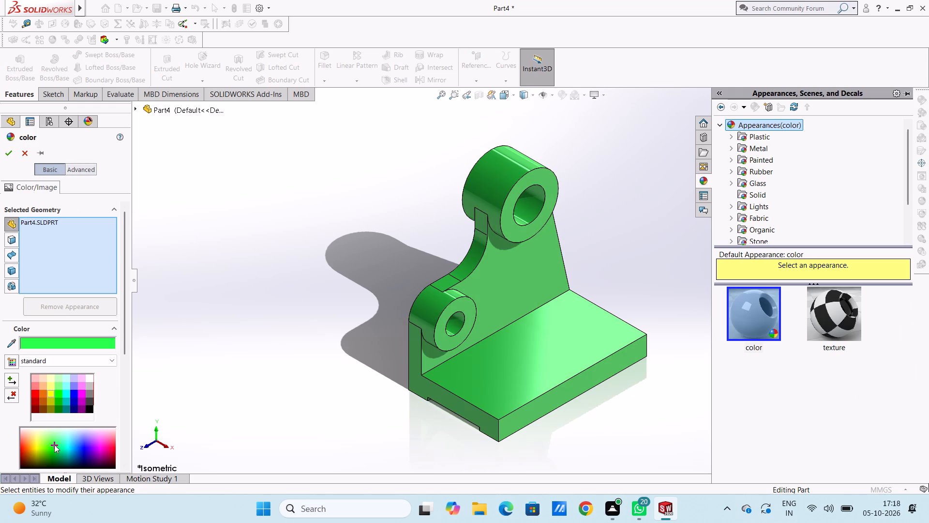
{"action": "left_click", "coordinate": [39, 430]}
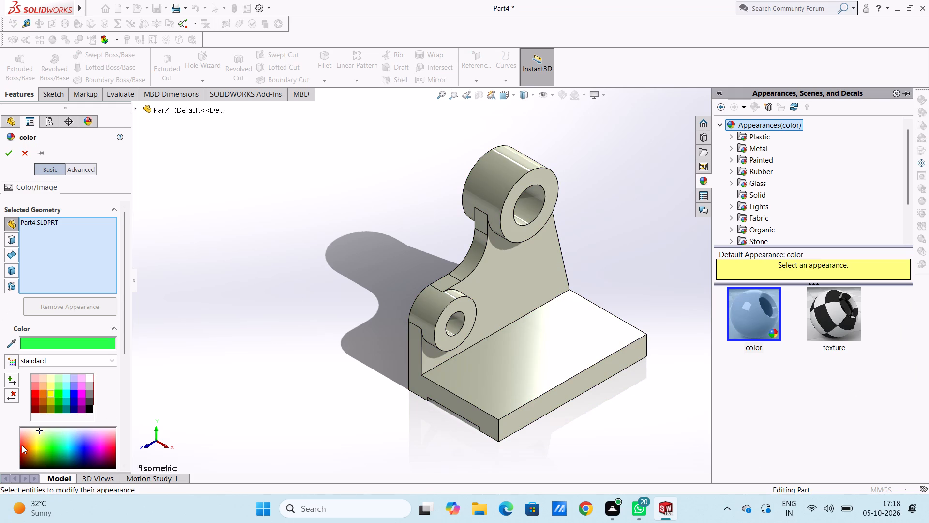
{"action": "left_click", "coordinate": [28, 437]}
{"action": "left_click", "coordinate": [26, 441]}
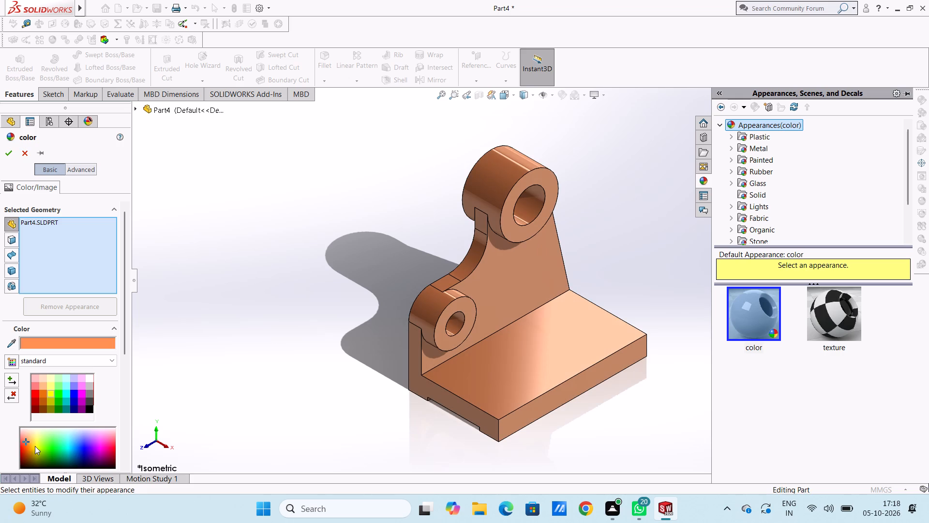
{"action": "left_click", "coordinate": [31, 446]}
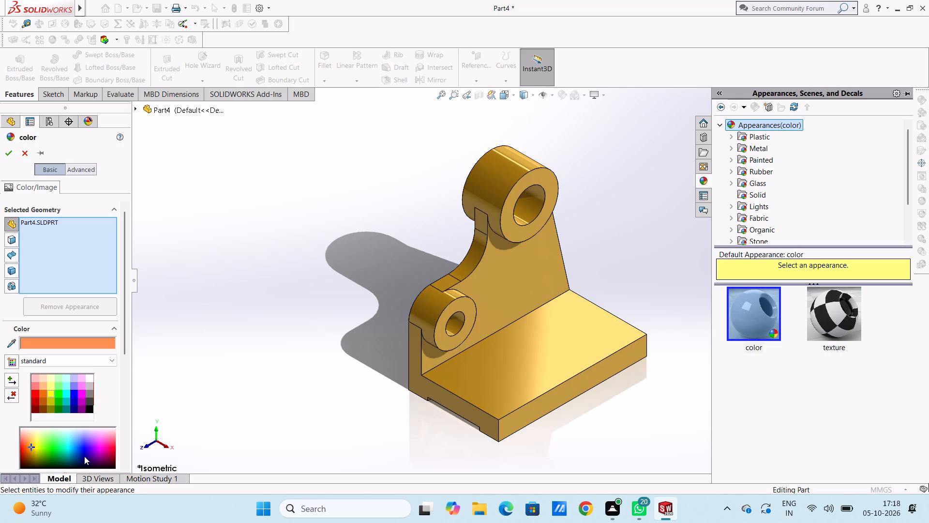
{"action": "left_click", "coordinate": [95, 448]}
{"action": "left_click", "coordinate": [91, 443]}
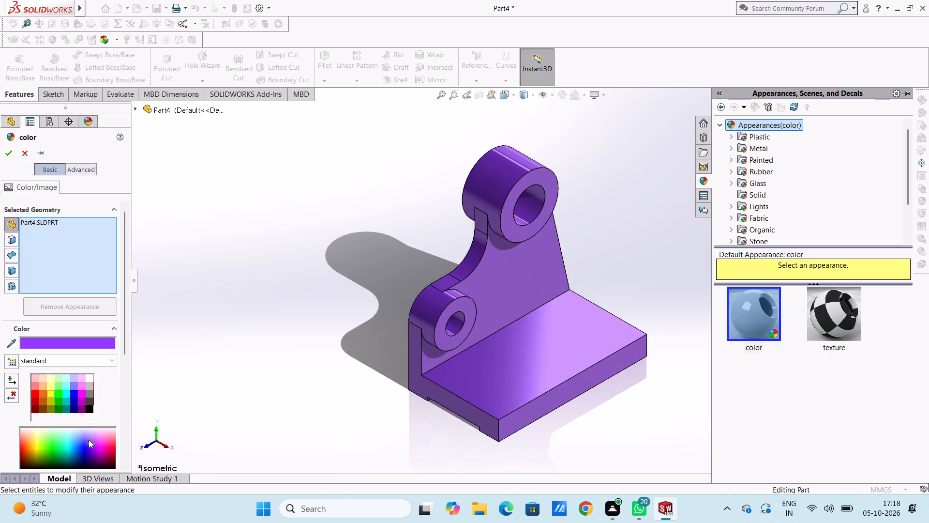
{"action": "left_click", "coordinate": [89, 439]}
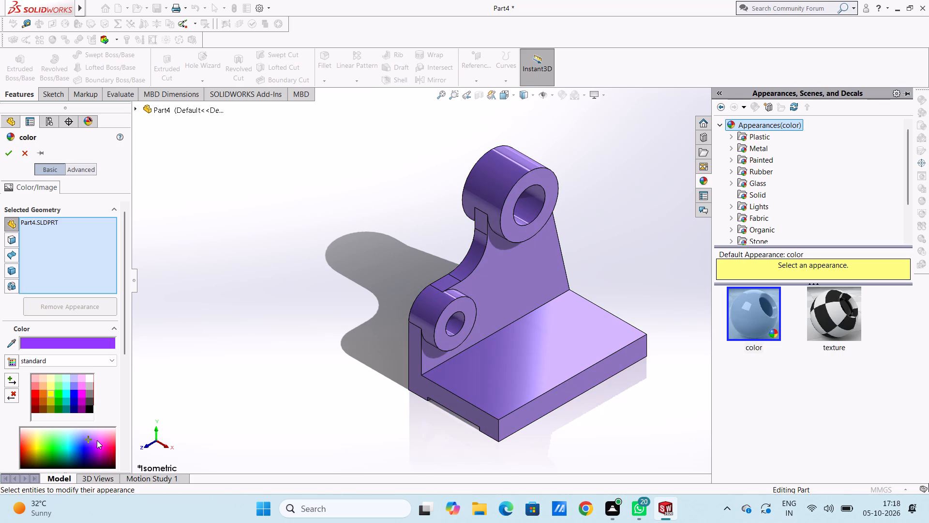
Try pink and crimson shades for the whole part and apply a deep pink colour.
{"action": "left_click", "coordinate": [100, 440]}
{"action": "left_click", "coordinate": [106, 439]}
{"action": "left_click", "coordinate": [109, 440]}
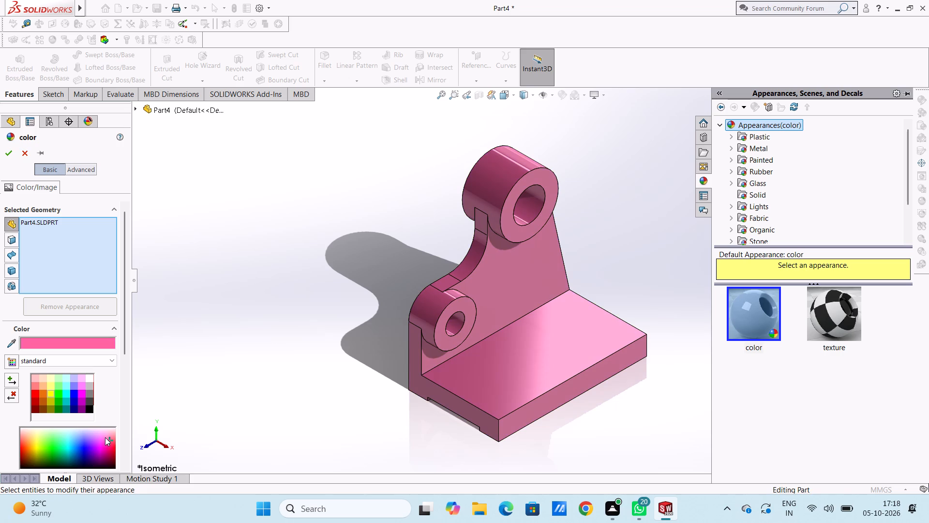
{"action": "left_click", "coordinate": [105, 437]}
{"action": "left_click", "coordinate": [104, 437]}
{"action": "left_click", "coordinate": [108, 439]}
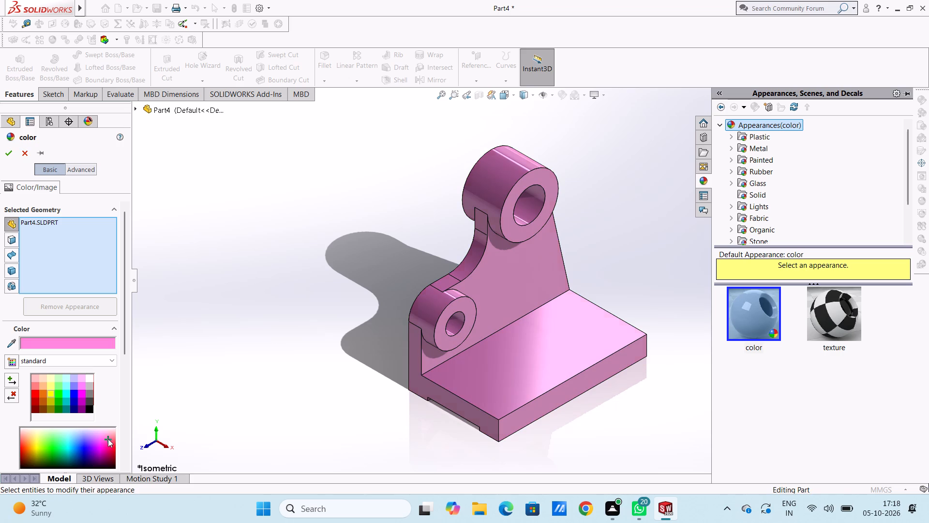
{"action": "left_click", "coordinate": [110, 436]}
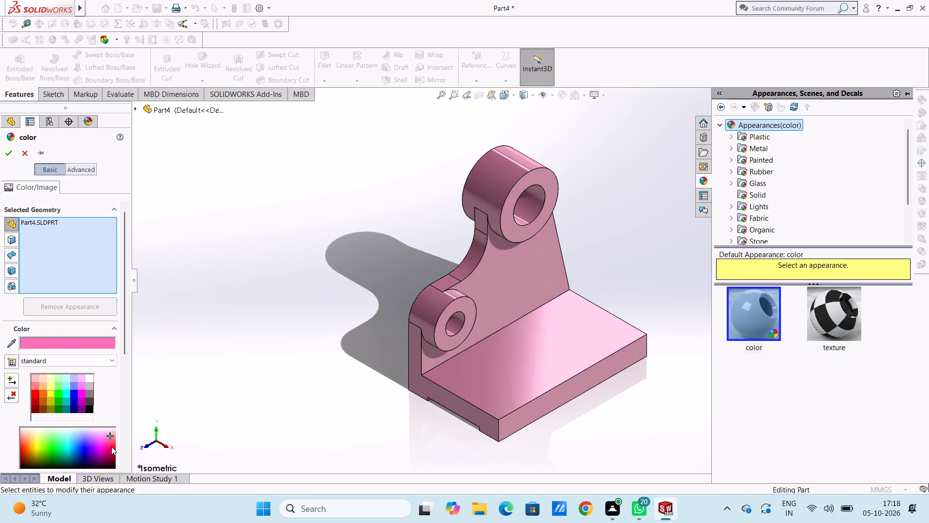
{"action": "left_click", "coordinate": [111, 446]}
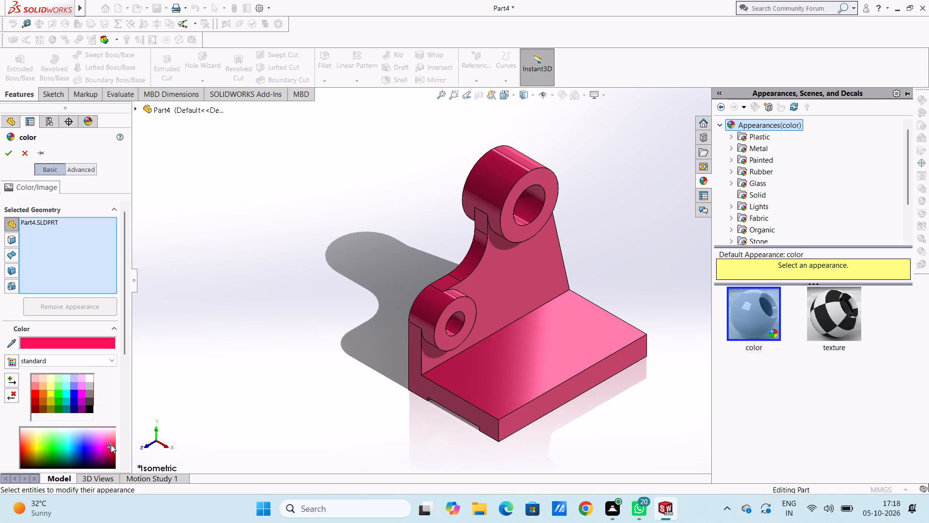
{"action": "left_click", "coordinate": [111, 445]}
{"action": "left_click", "coordinate": [112, 441]}
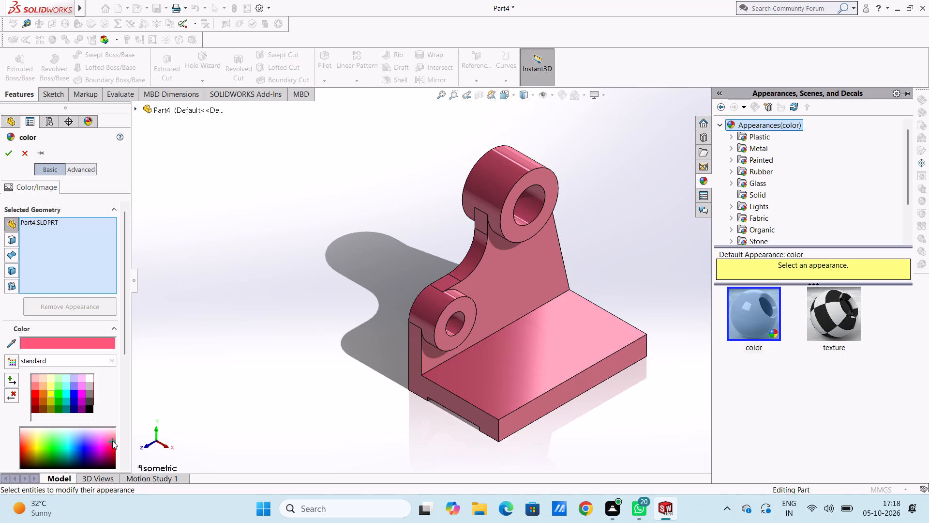
{"action": "left_click", "coordinate": [112, 441]}
{"action": "left_click", "coordinate": [110, 443]}
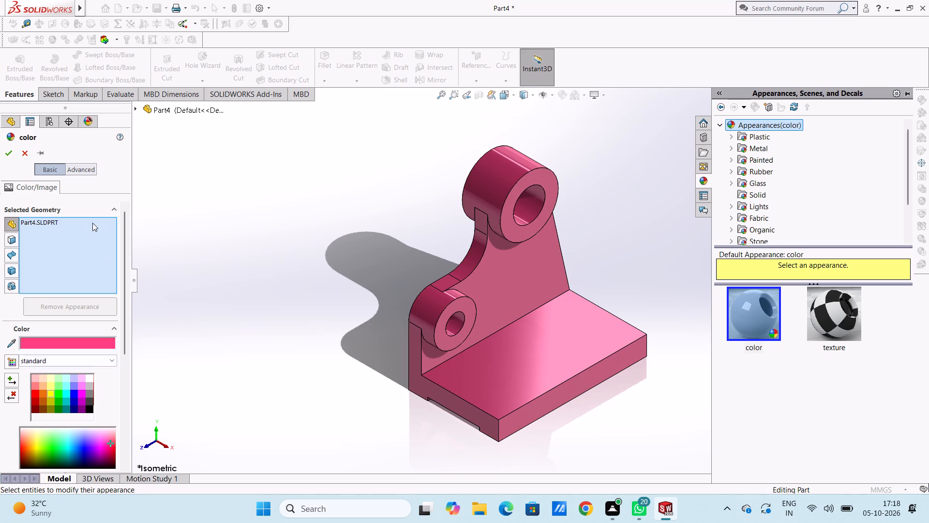
{"action": "left_click", "coordinate": [10, 151]}
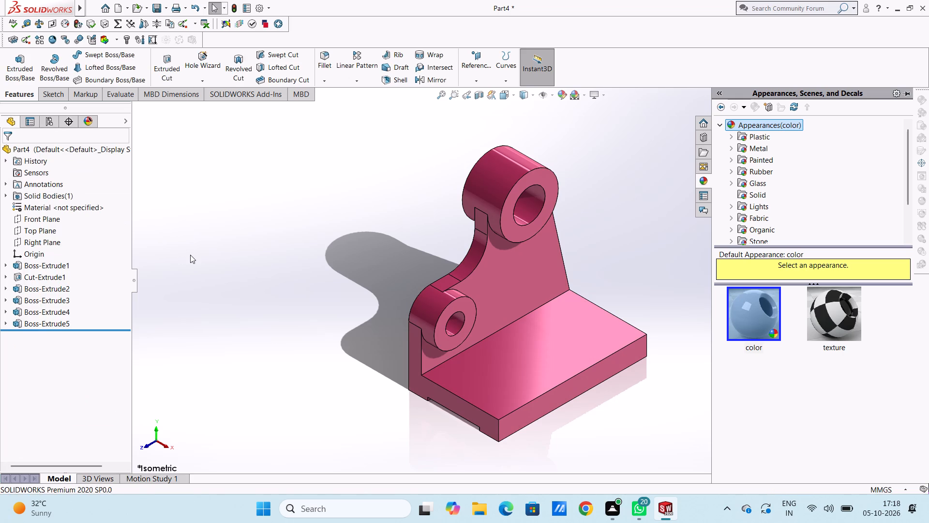
On the base's top face, sketch two circles with radii of about 14 mm beside the larger boss and 9 mm beside the smaller.
{"action": "key", "text": "ctrl+5"}
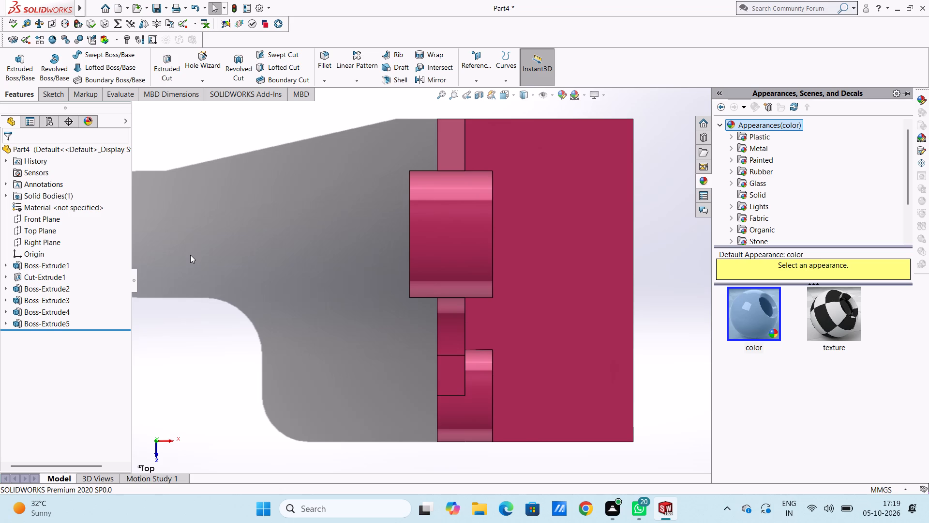
{"action": "left_click", "coordinate": [556, 285]}
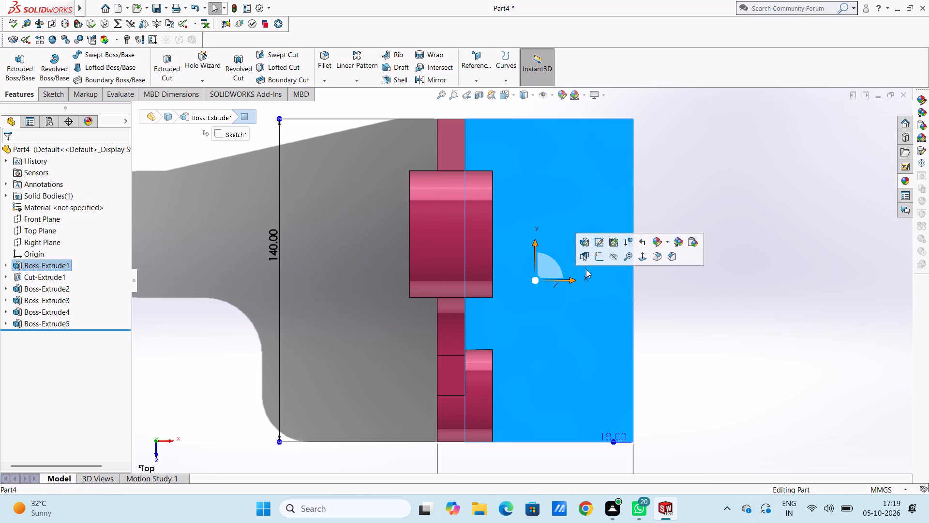
{"action": "left_click", "coordinate": [596, 259]}
{"action": "left_click", "coordinate": [715, 316]}
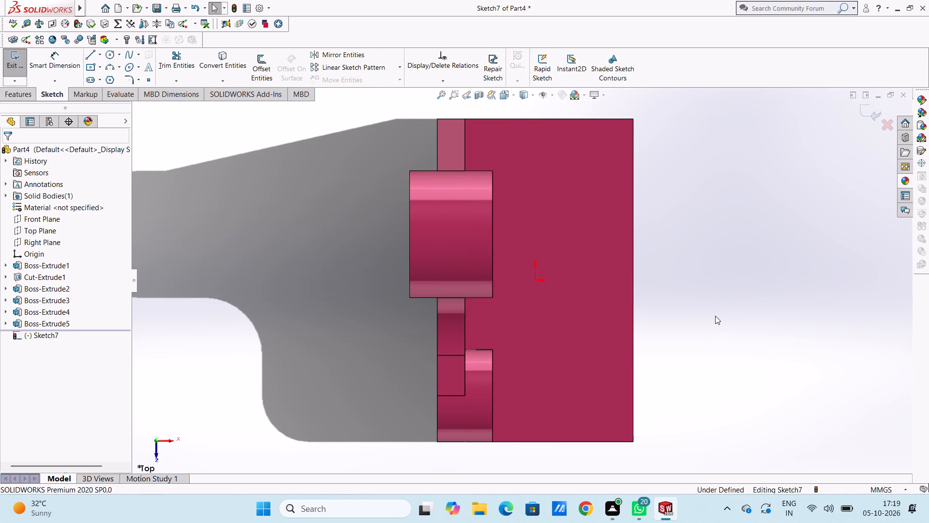
{"action": "scroll", "coordinate": [715, 316], "scroll_direction": "down", "scroll_amount": 1}
{"action": "scroll", "coordinate": [692, 325], "scroll_direction": "up", "scroll_amount": 3}
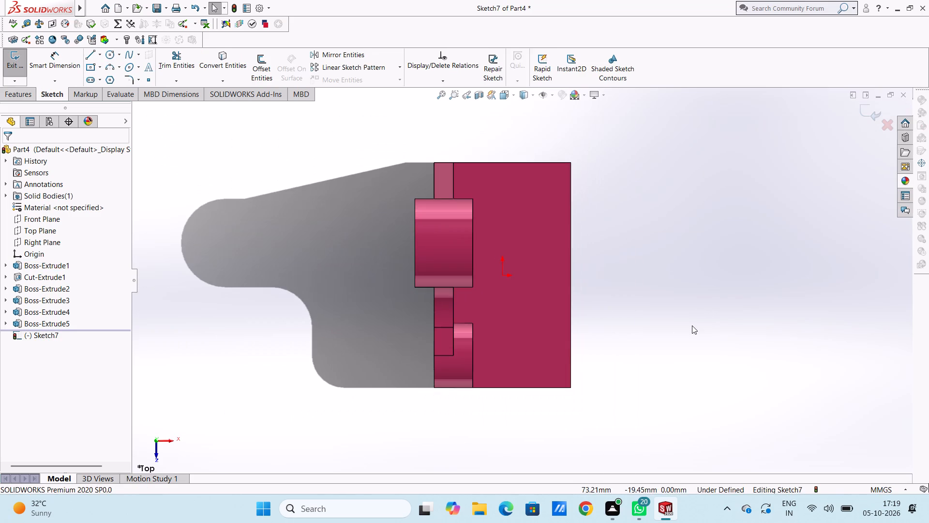
{"action": "left_click", "coordinate": [110, 56]}
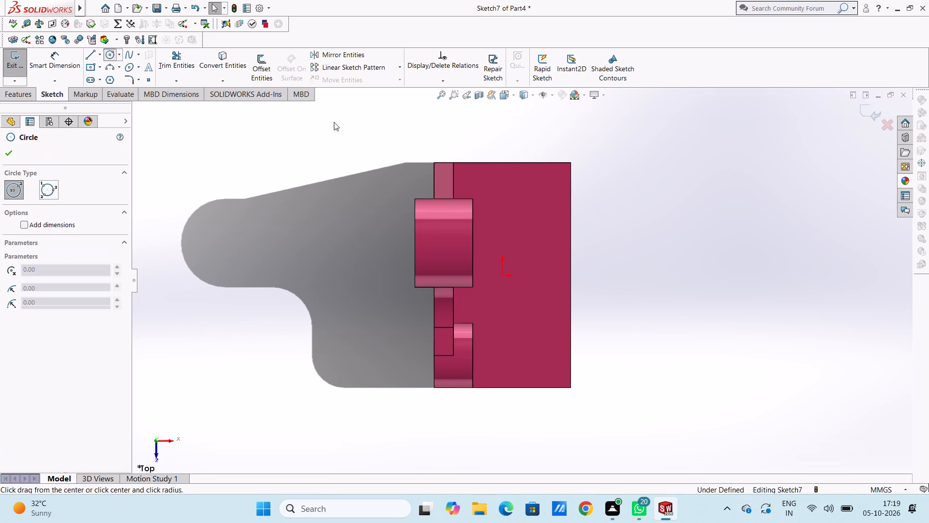
{"action": "left_click", "coordinate": [522, 201]}
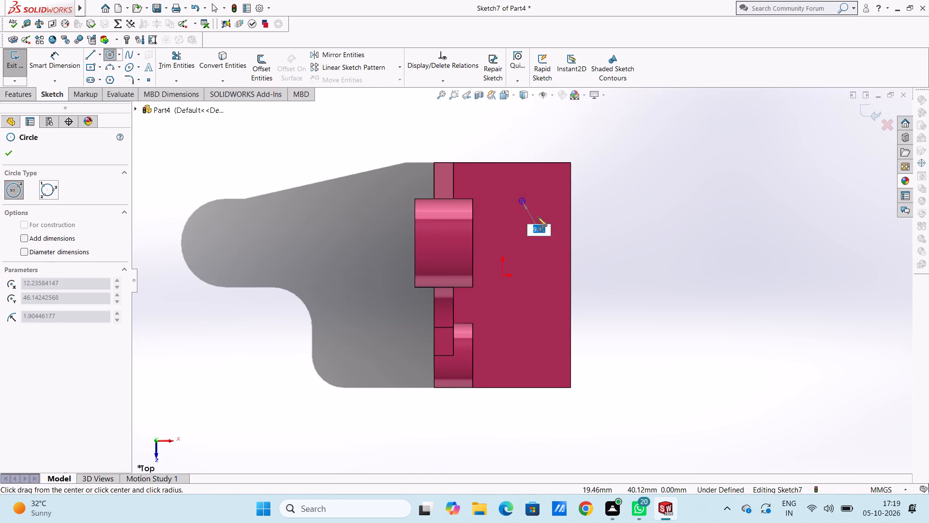
{"action": "left_click", "coordinate": [538, 217]}
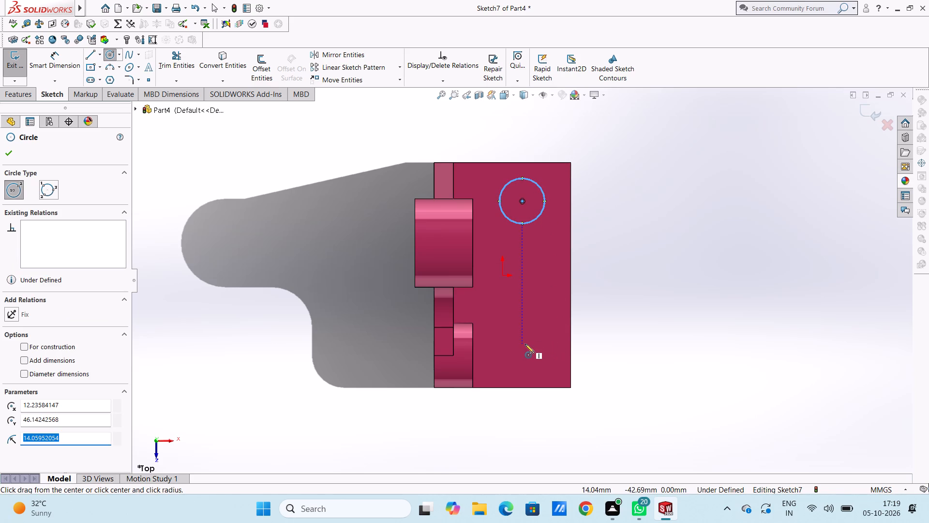
{"action": "left_click", "coordinate": [525, 343]}
{"action": "left_click", "coordinate": [533, 356]}
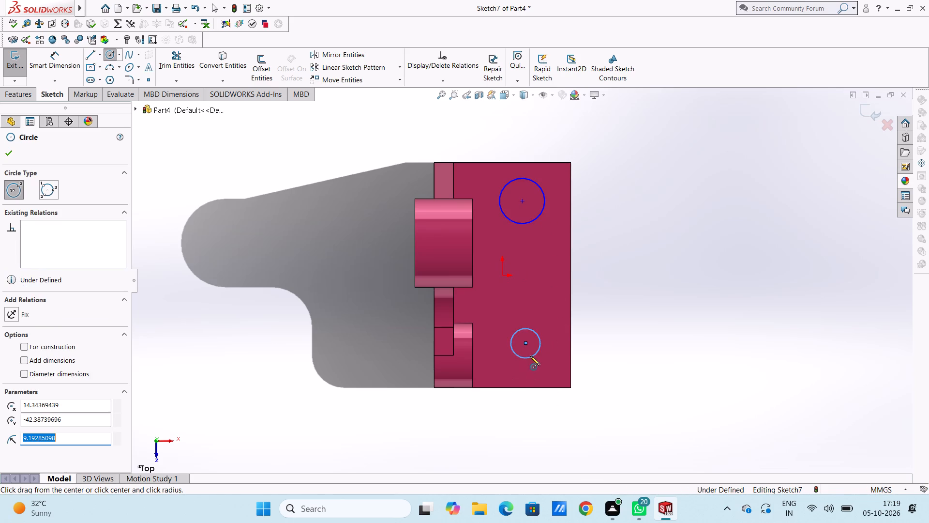
{"action": "left_click", "coordinate": [12, 153]}
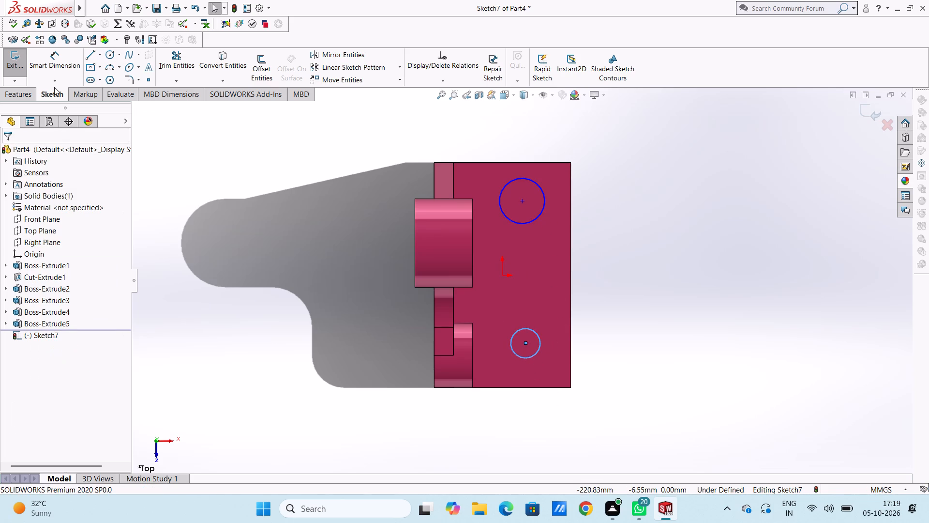
Dimension both circles on the base with a 16 mm diameter.
{"action": "left_click", "coordinate": [60, 65]}
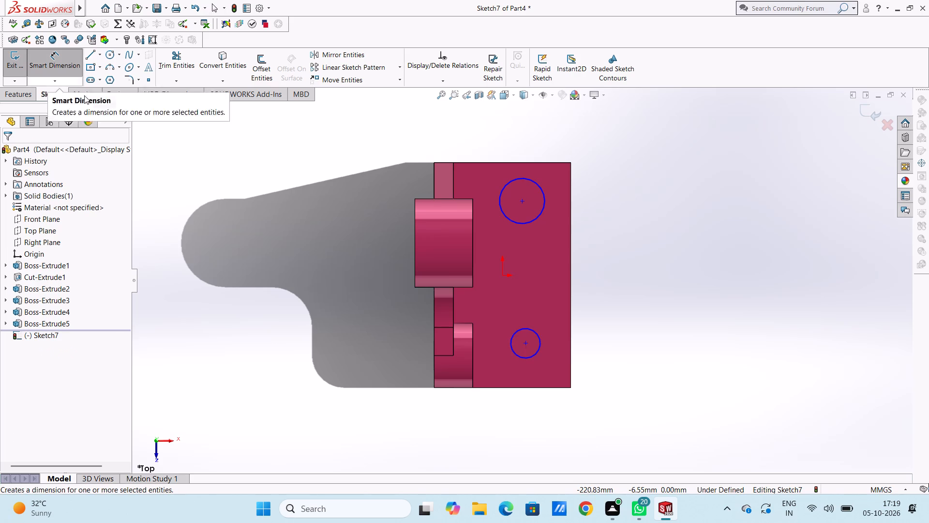
{"action": "left_click", "coordinate": [509, 183]}
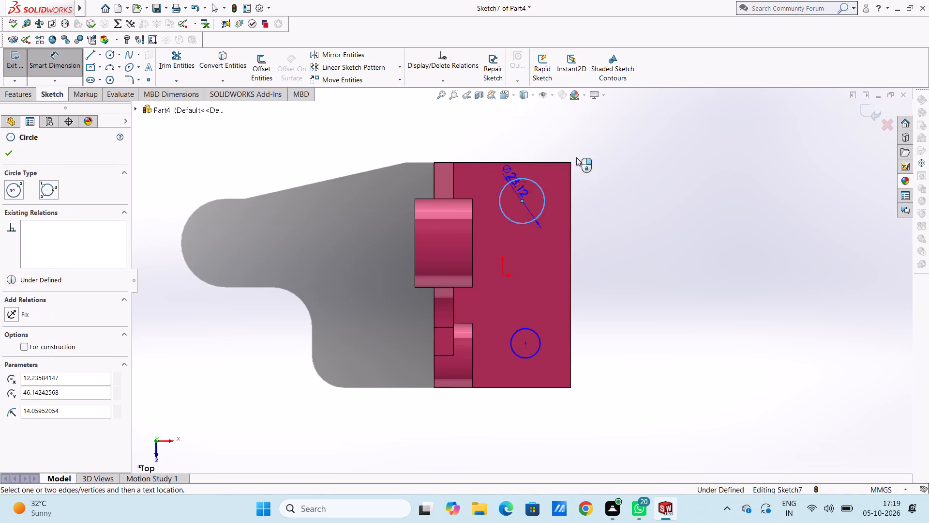
{"action": "left_click", "coordinate": [639, 136]}
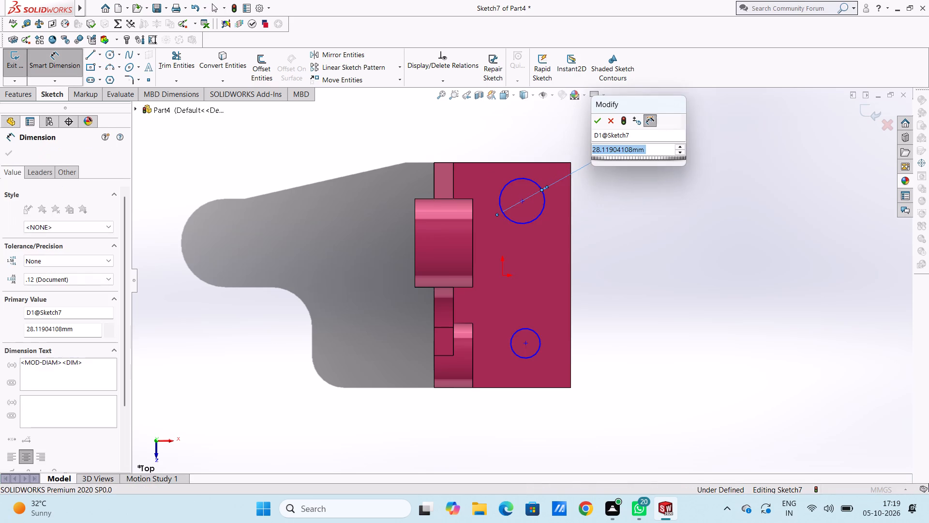
{"action": "type", "text": "16"}
{"action": "key", "text": "Return"}
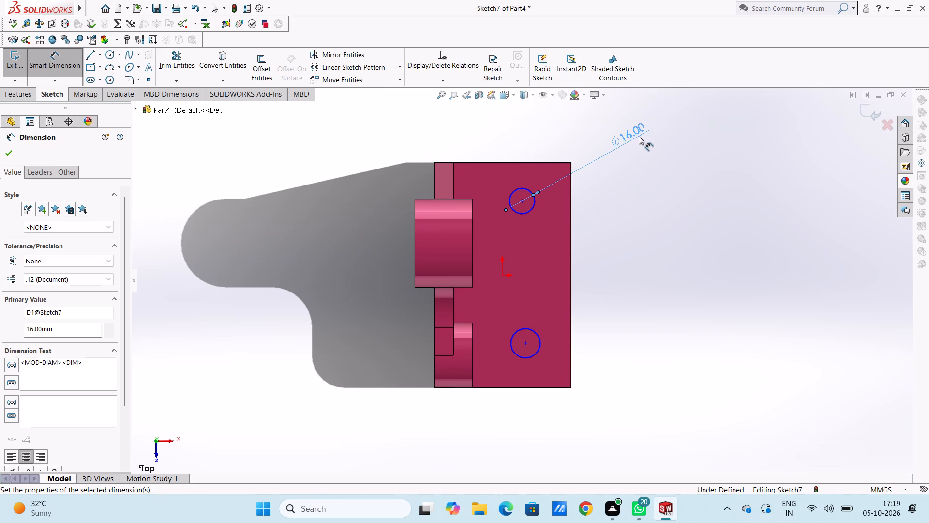
{"action": "left_click", "coordinate": [528, 359]}
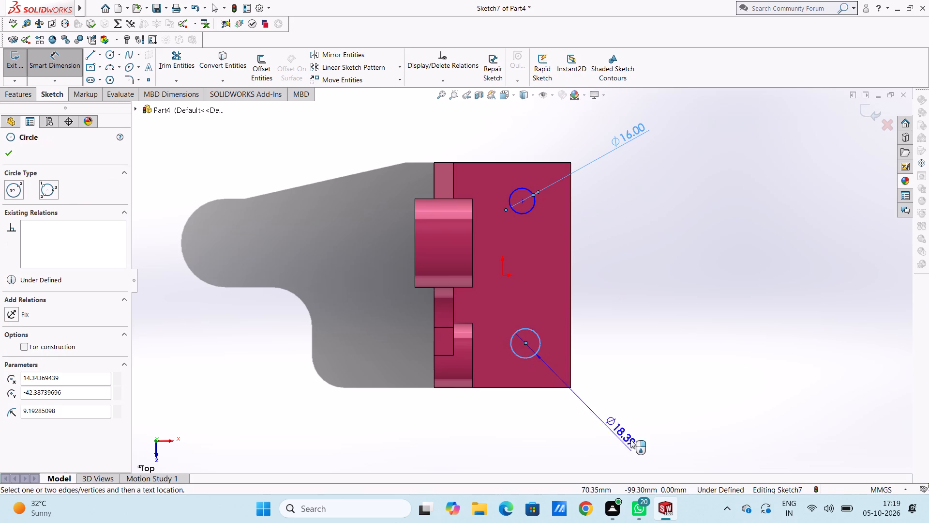
{"action": "left_click", "coordinate": [632, 442]}
{"action": "type", "text": "16"}
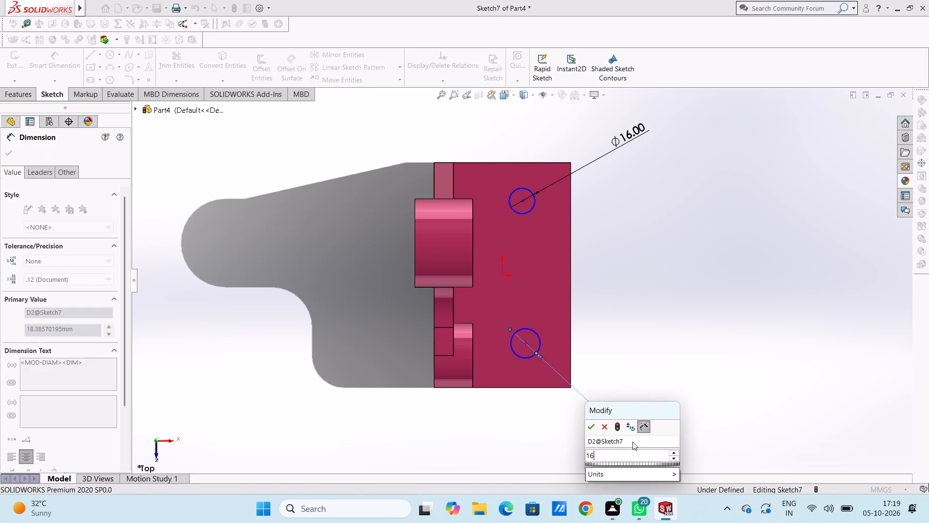
{"action": "key", "text": "Return"}
{"action": "left_click", "coordinate": [643, 358]}
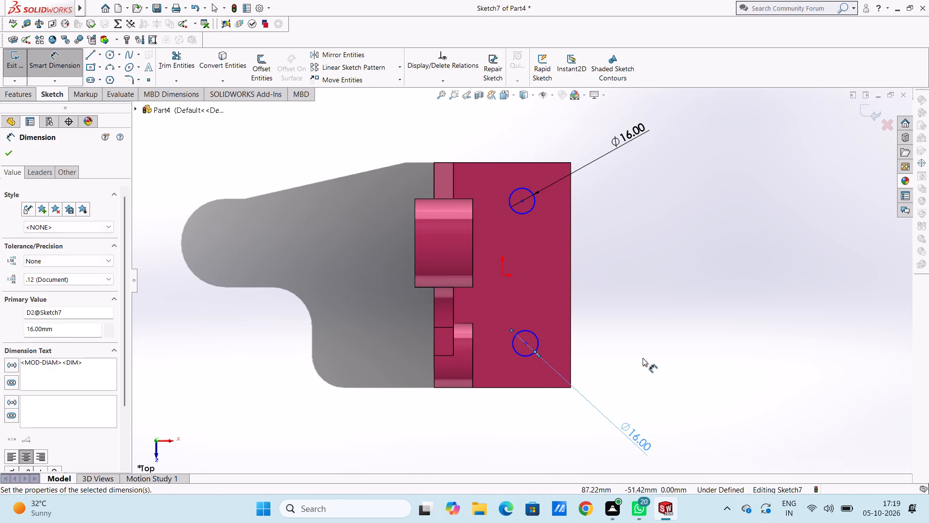
Locate the centre of the circle near the smaller boss 35 mm from the adjacent short edge and 30 mm from the outer long edge.
{"action": "left_click", "coordinate": [524, 344]}
{"action": "left_click", "coordinate": [524, 386]}
{"action": "left_click", "coordinate": [681, 386]}
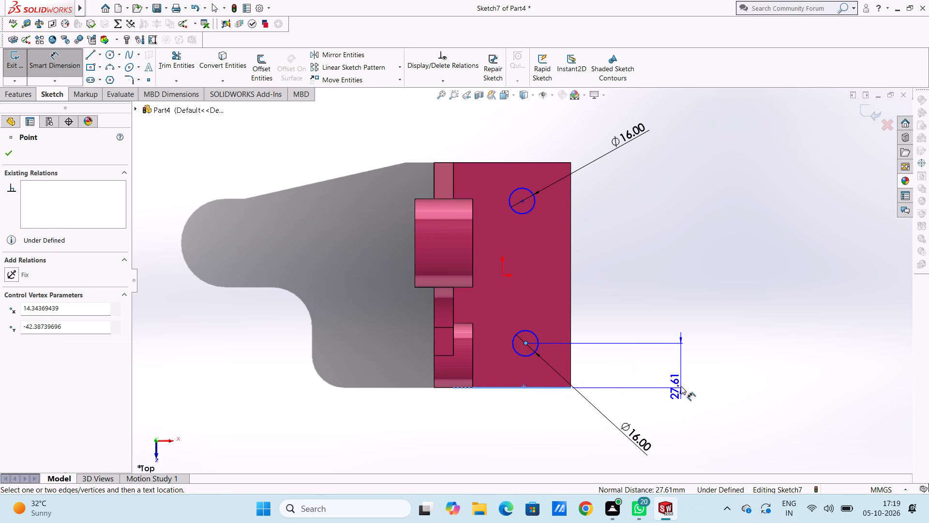
{"action": "type", "text": "35"}
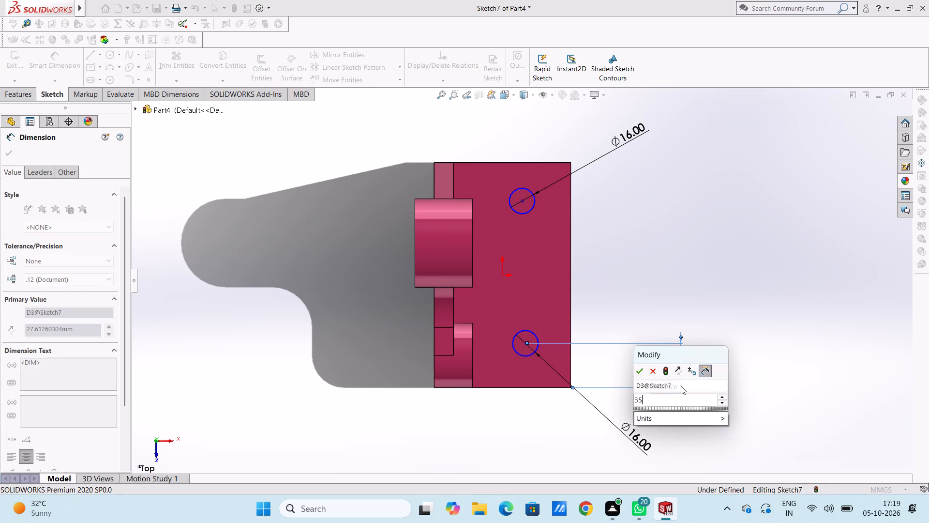
{"action": "key", "text": "Return"}
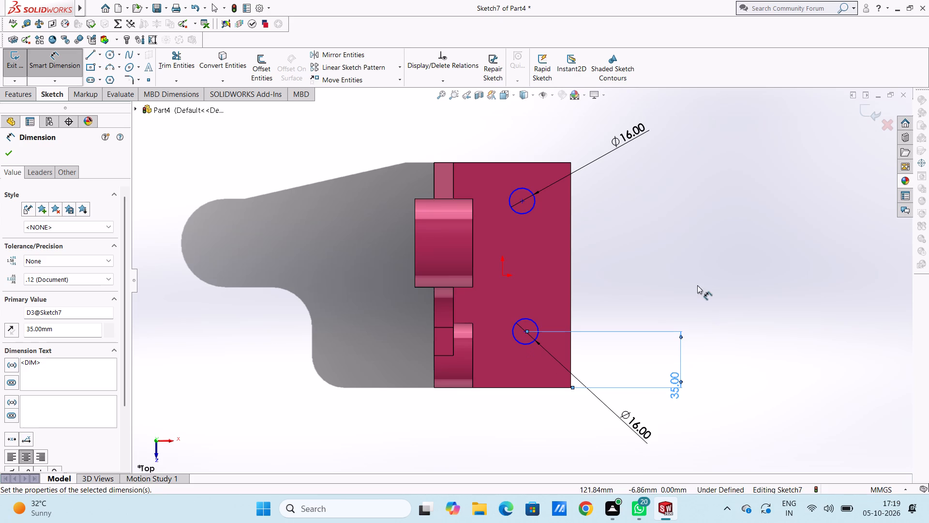
{"action": "left_click", "coordinate": [644, 283]}
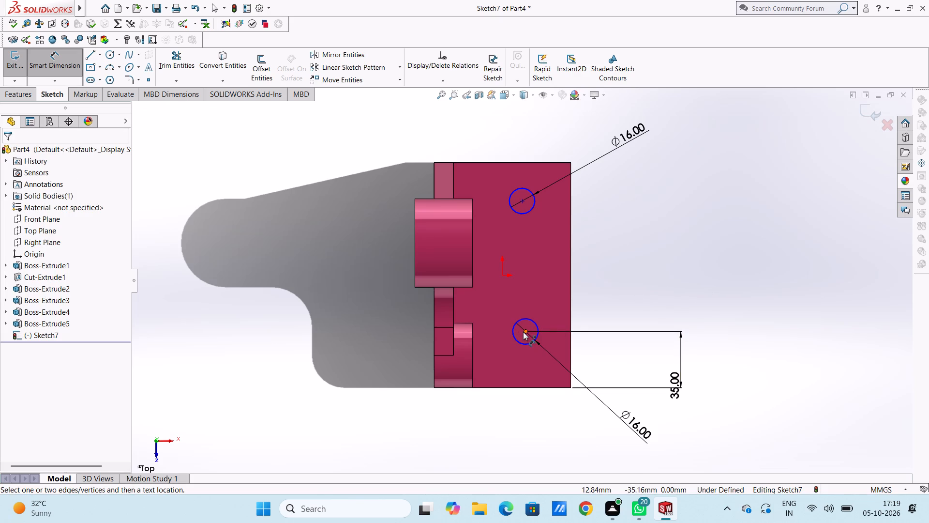
{"action": "left_click", "coordinate": [523, 332]}
{"action": "left_click", "coordinate": [571, 320]}
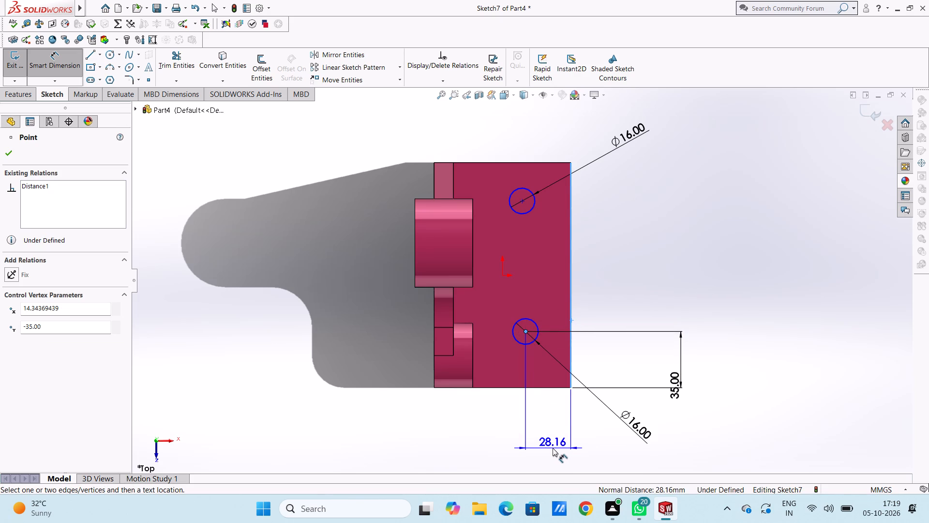
{"action": "left_click", "coordinate": [553, 448]}
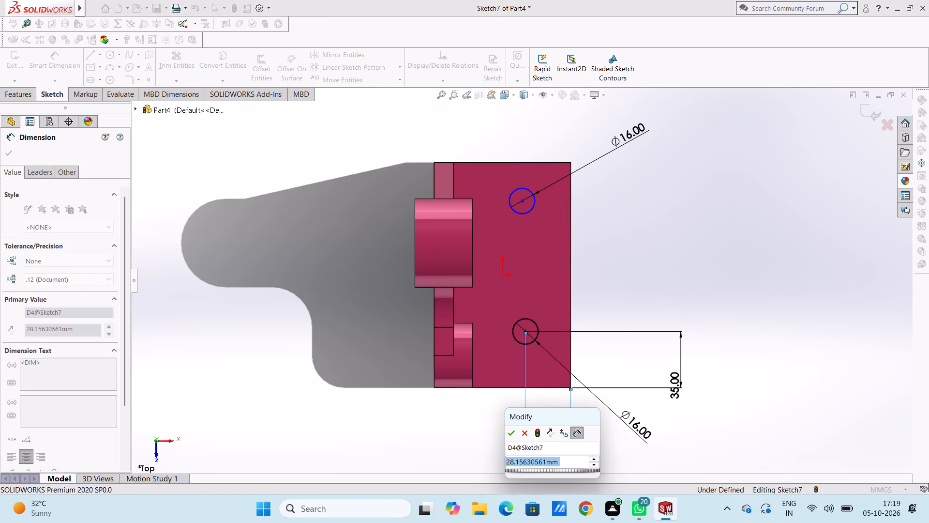
{"action": "type", "text": "30"}
{"action": "key", "text": "Return"}
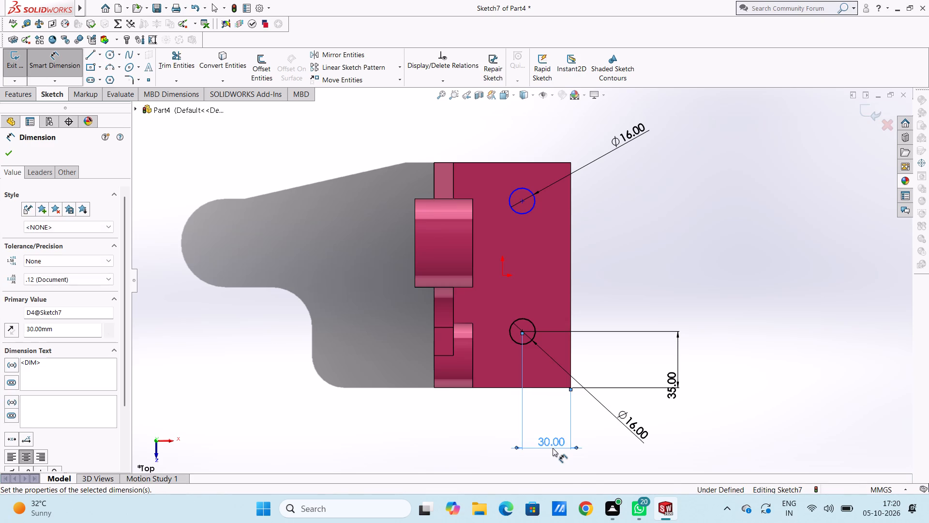
{"action": "left_click", "coordinate": [429, 422]}
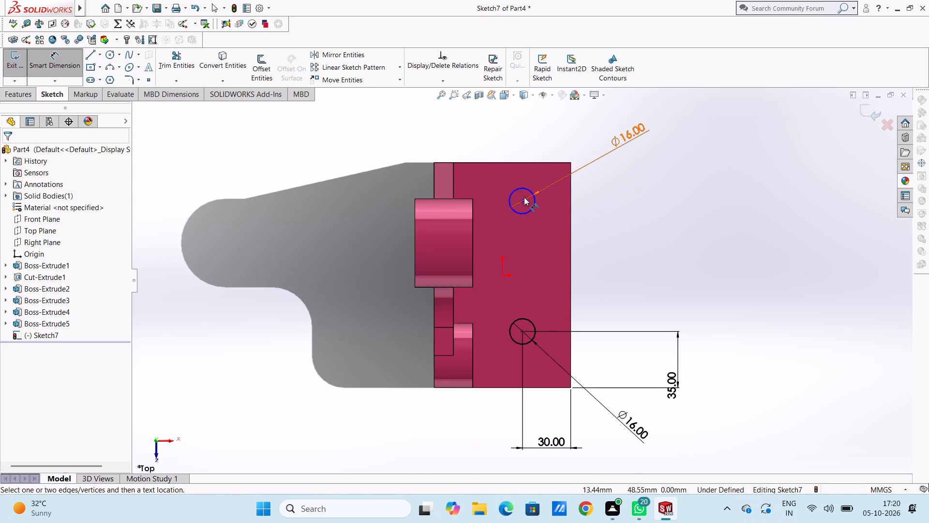
Dimension the centre of the circle near the larger boss 30 mm from the base's outer long edge.
{"action": "left_click", "coordinate": [523, 202]}
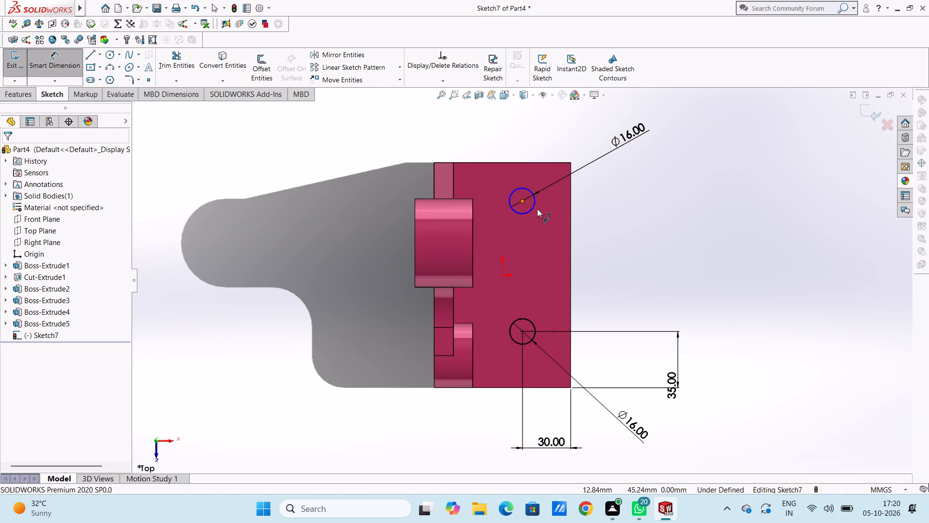
{"action": "left_click", "coordinate": [569, 225]}
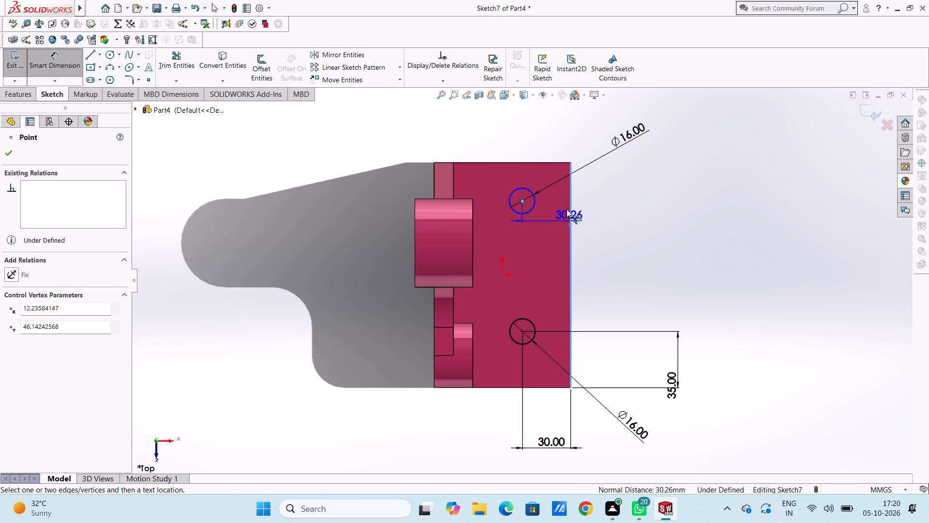
{"action": "left_click", "coordinate": [560, 125]}
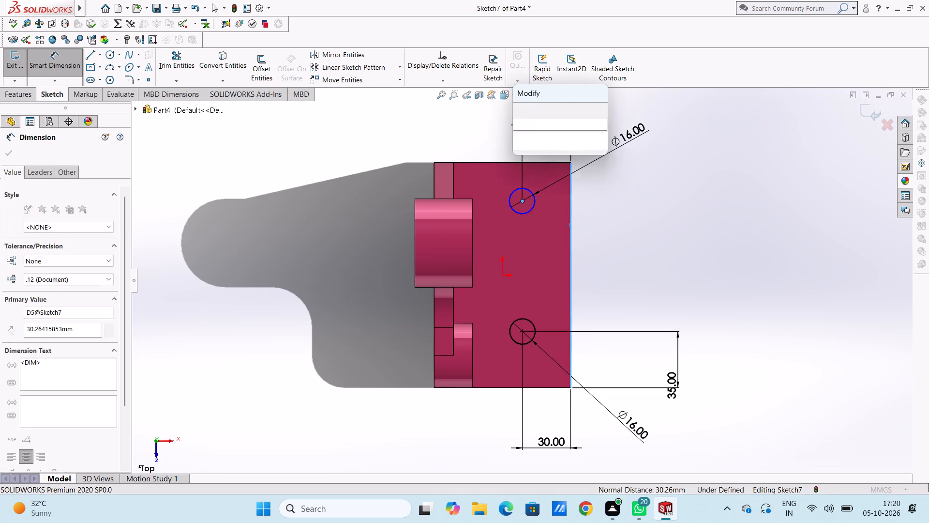
{"action": "type", "text": "30"}
{"action": "key", "text": "Return"}
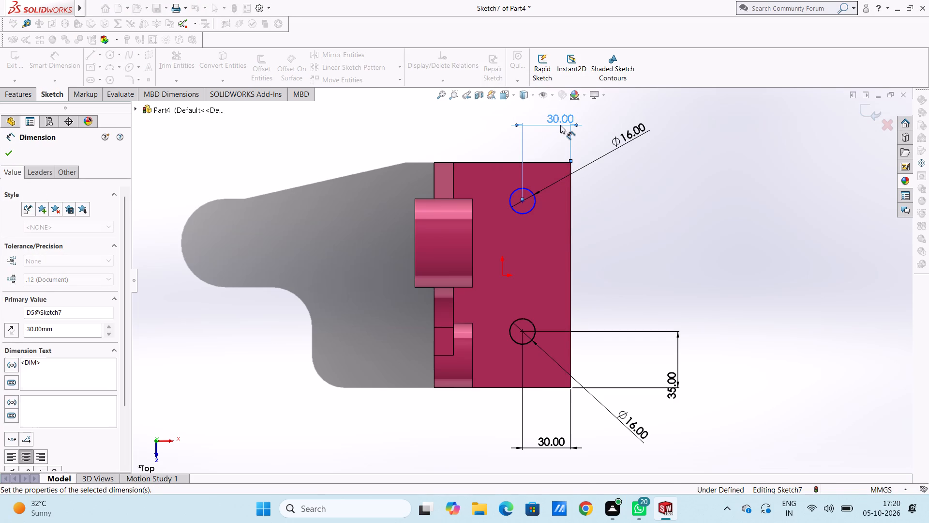
Dimension the spacing between the centres of the two base circles as 70 mm.
{"action": "left_click", "coordinate": [623, 229]}
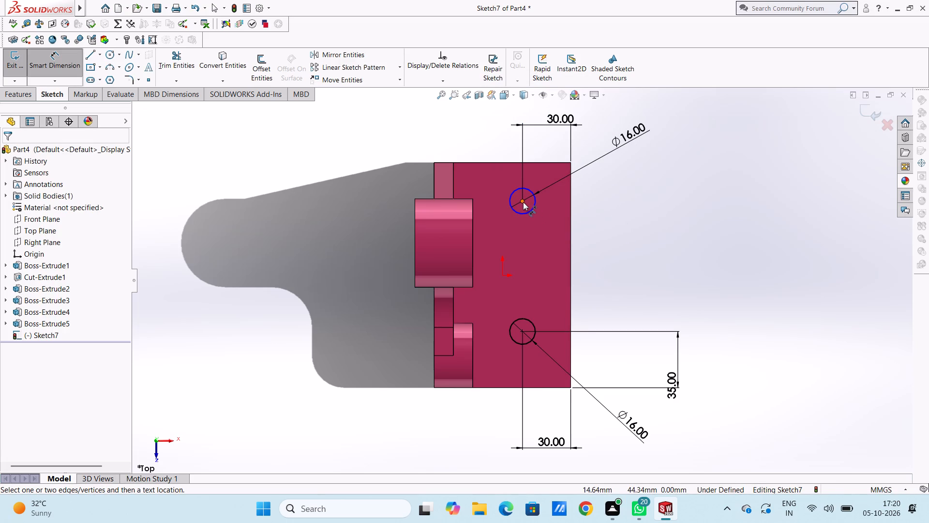
{"action": "left_click", "coordinate": [523, 201]}
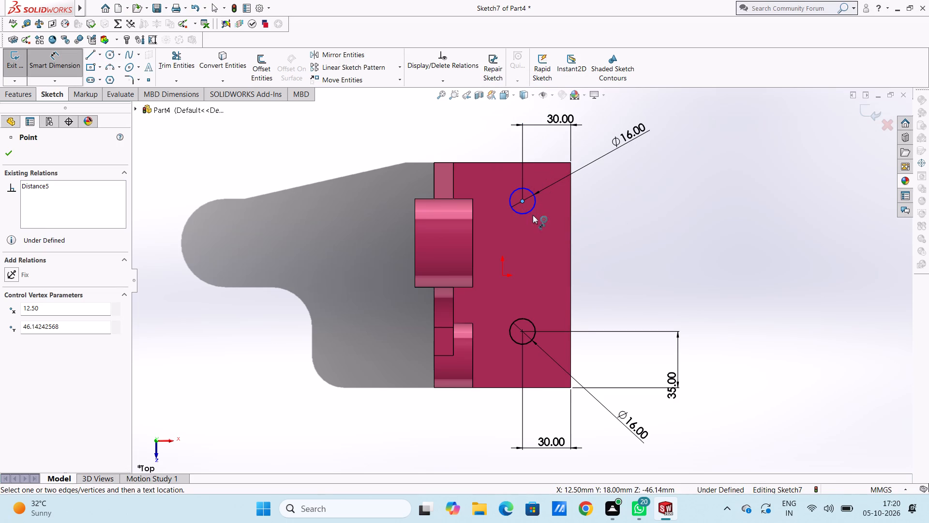
{"action": "left_click", "coordinate": [523, 330]}
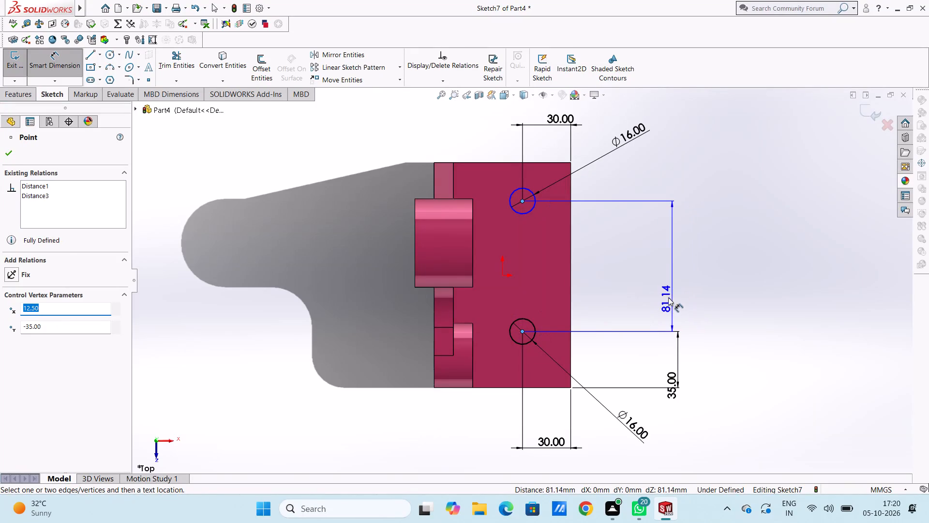
{"action": "left_click", "coordinate": [657, 292]}
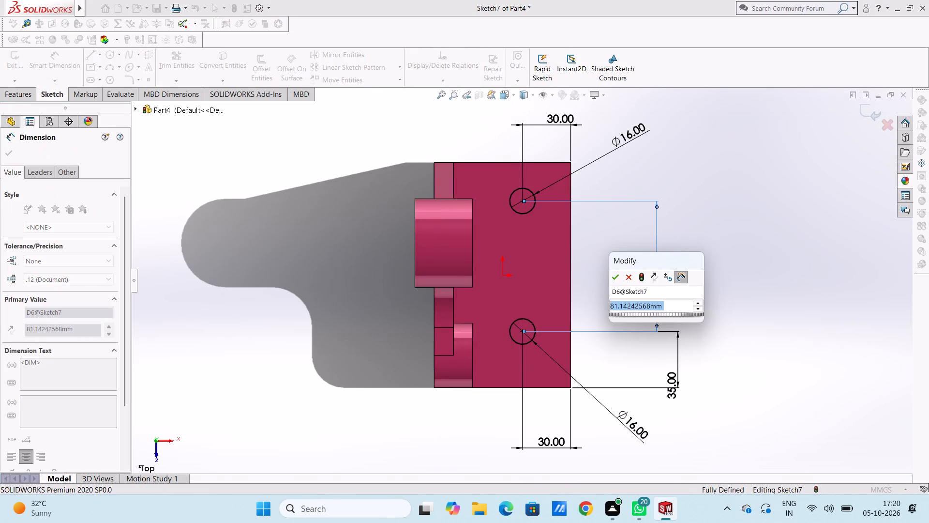
{"action": "type", "text": "70"}
{"action": "key", "text": "Return"}
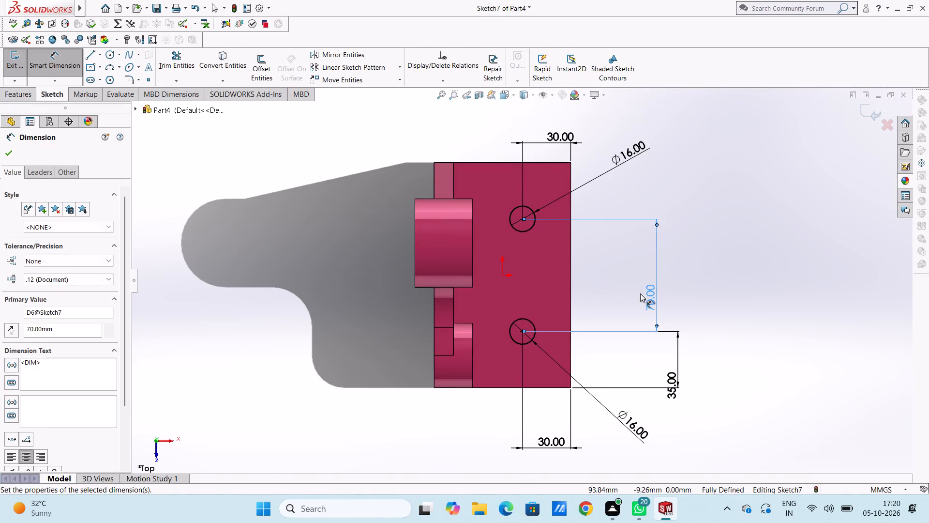
{"action": "left_click", "coordinate": [614, 282]}
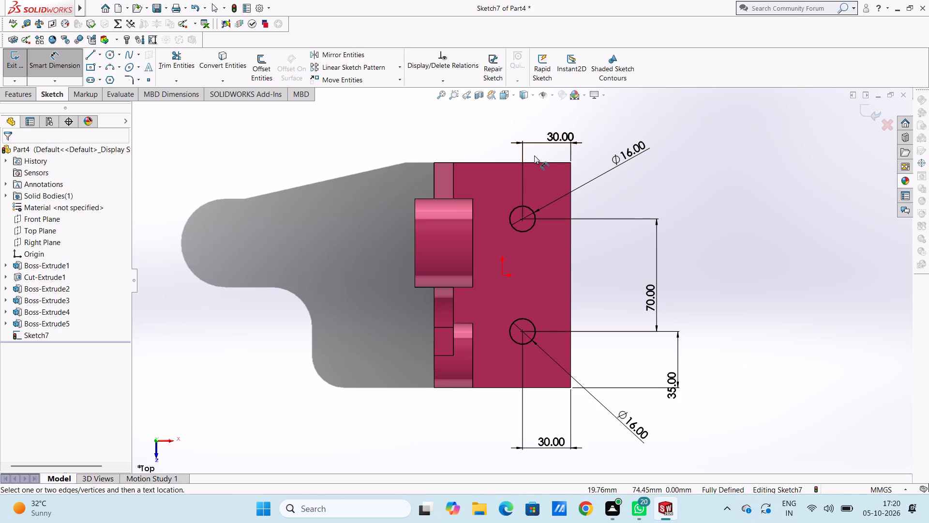
{"action": "key", "text": "Escape"}
{"action": "key", "text": "Escape"}
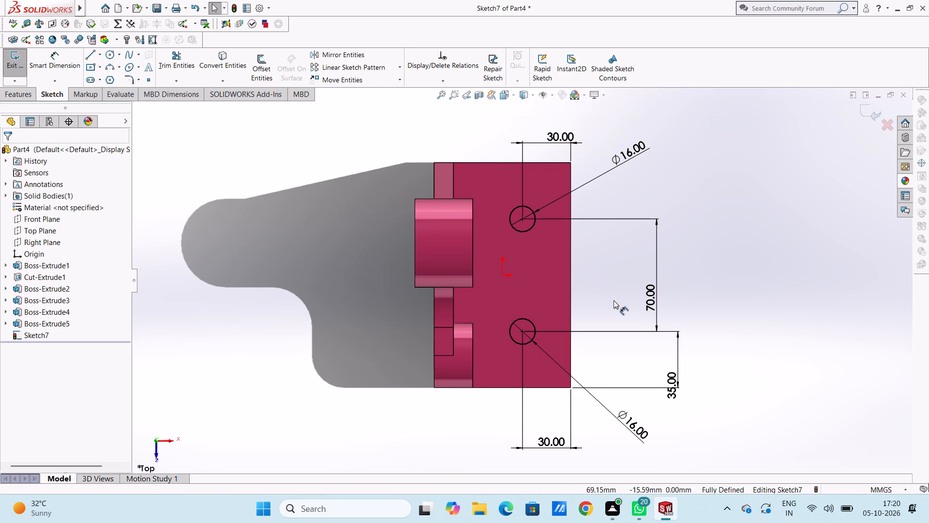
Cut both 16 mm circles through the base with a blind Extruded Cut 20 mm deep.
{"action": "scroll", "coordinate": [458, 340], "scroll_direction": "up", "scroll_amount": 1}
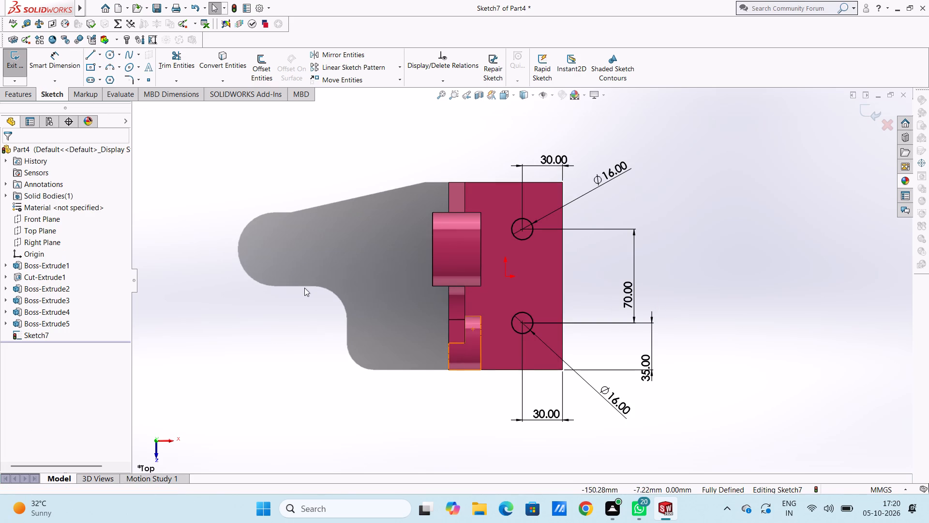
{"action": "middle_click_drag", "start_coordinate": [318, 316], "coordinate": [275, 294]}
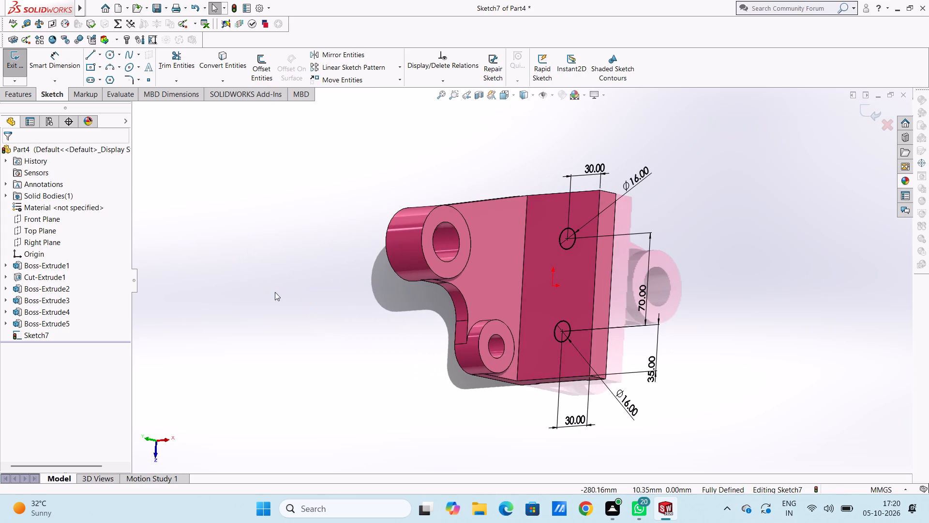
{"action": "left_click", "coordinate": [16, 92]}
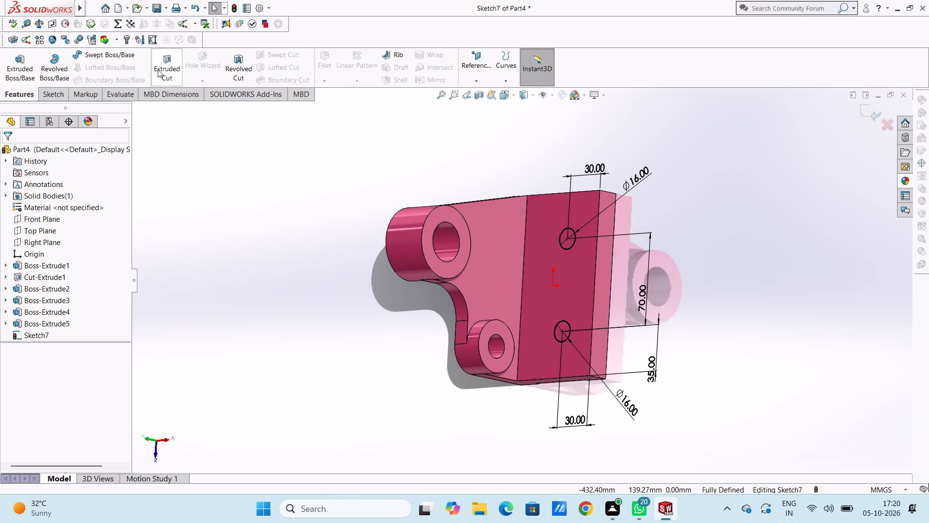
{"action": "left_click", "coordinate": [159, 69]}
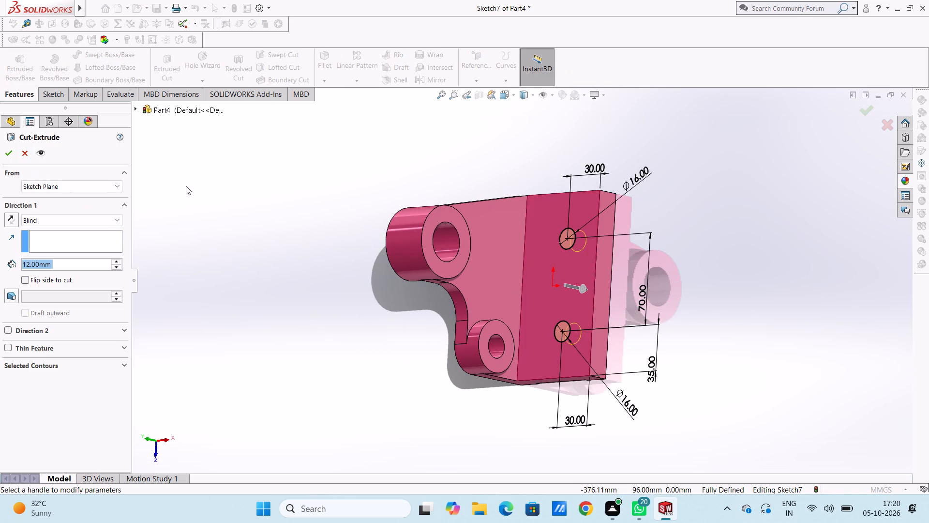
{"action": "type", "text": "20"}
{"action": "key", "text": "Return"}
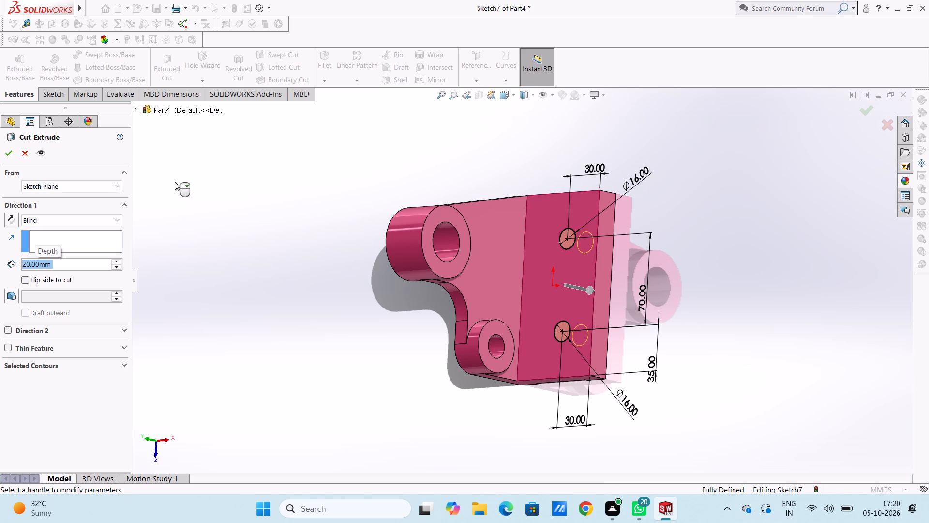
{"action": "left_click", "coordinate": [10, 155]}
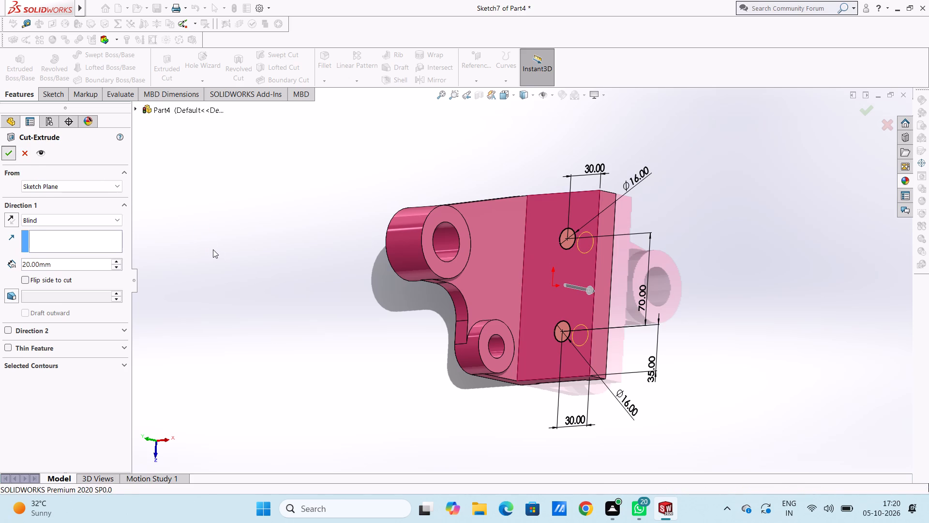
{"action": "left_click", "coordinate": [213, 252]}
{"action": "middle_click_drag", "start_coordinate": [224, 258], "coordinate": [274, 252]}
{"action": "key", "text": "ctrl+7"}
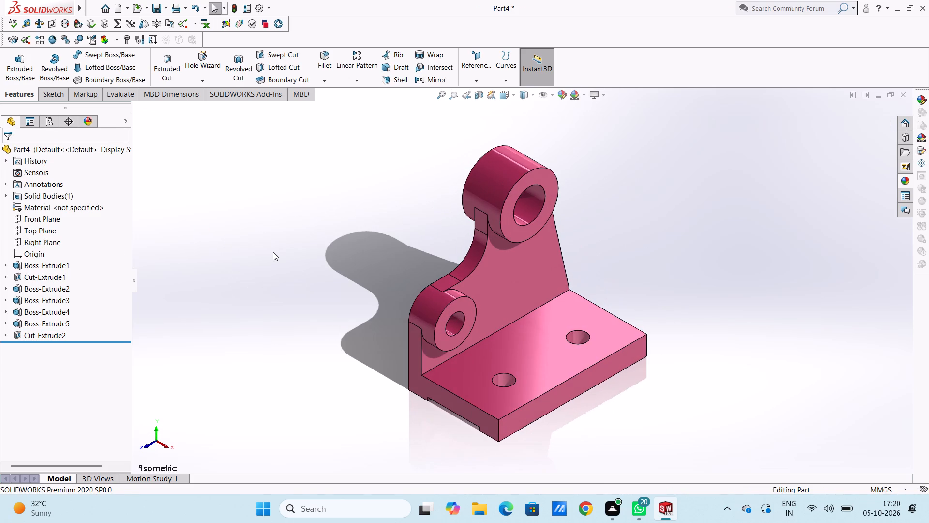
Apply the chromium plate metal appearance to the bore of the larger ring boss.
{"action": "left_click", "coordinate": [906, 180]}
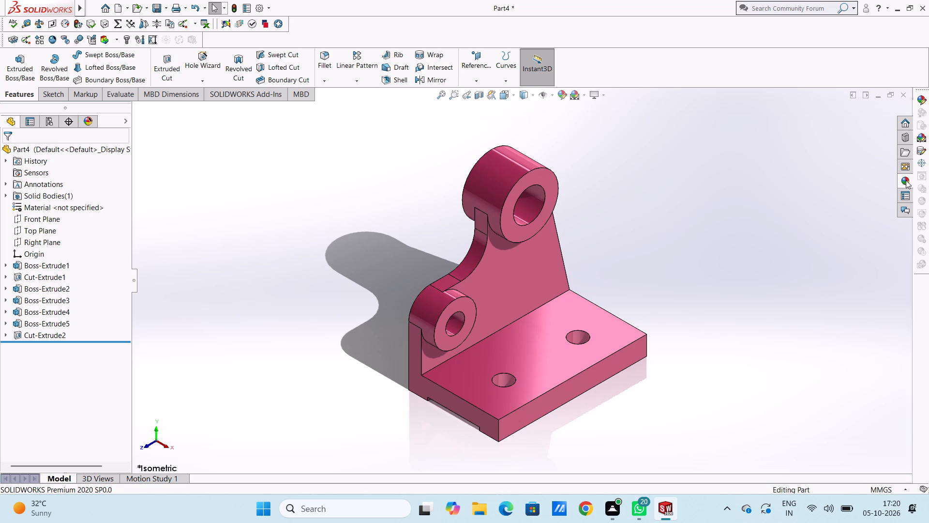
{"action": "left_click", "coordinate": [752, 149]}
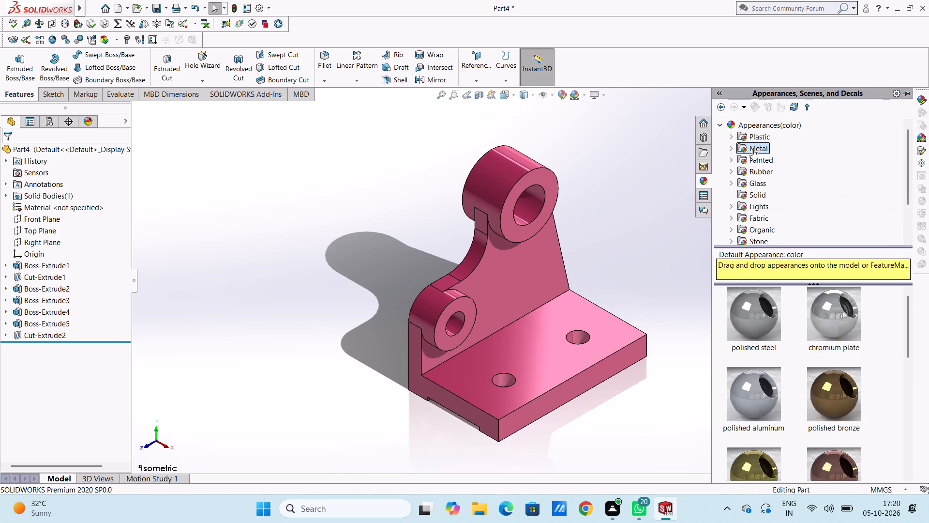
{"action": "scroll", "coordinate": [527, 208], "scroll_direction": "down", "scroll_amount": 3}
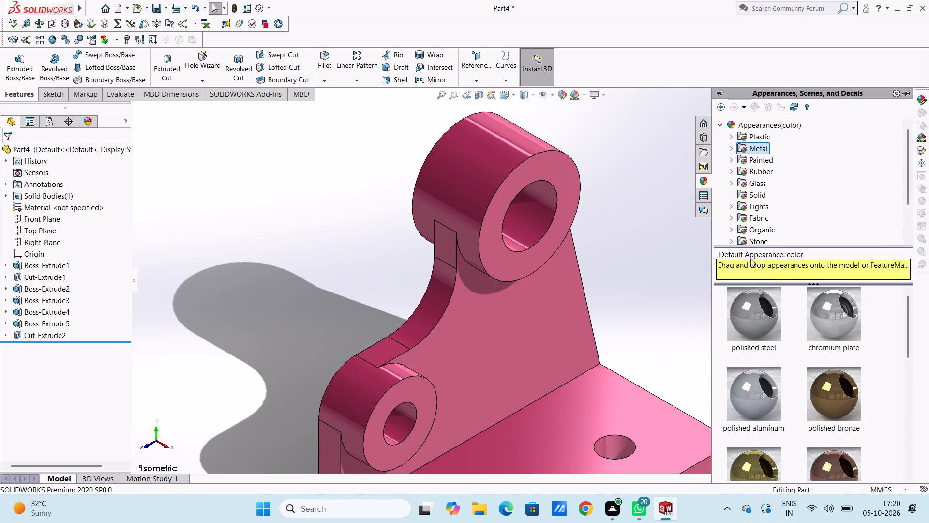
{"action": "left_click_drag", "start_coordinate": [844, 321], "coordinate": [551, 234]}
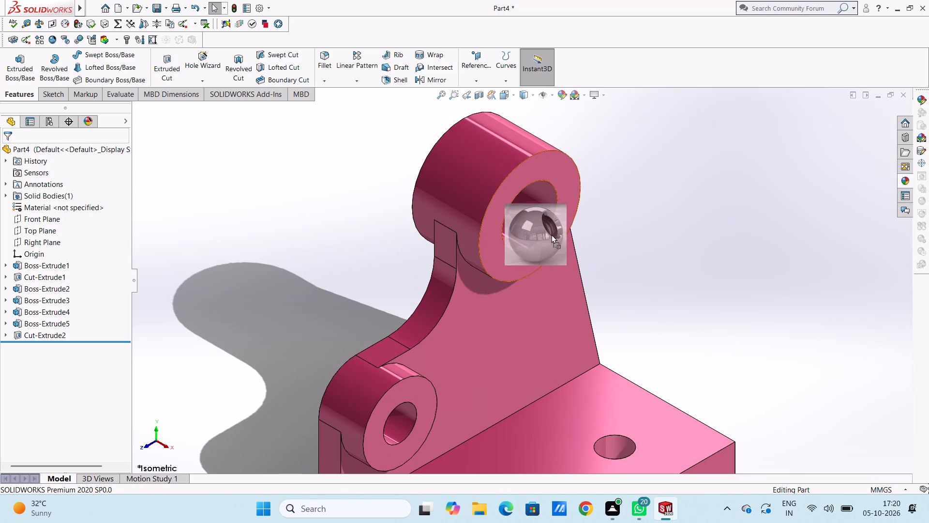
{"action": "left_click_drag", "start_coordinate": [551, 234], "coordinate": [532, 222]}
{"action": "left_click", "coordinate": [532, 222]}
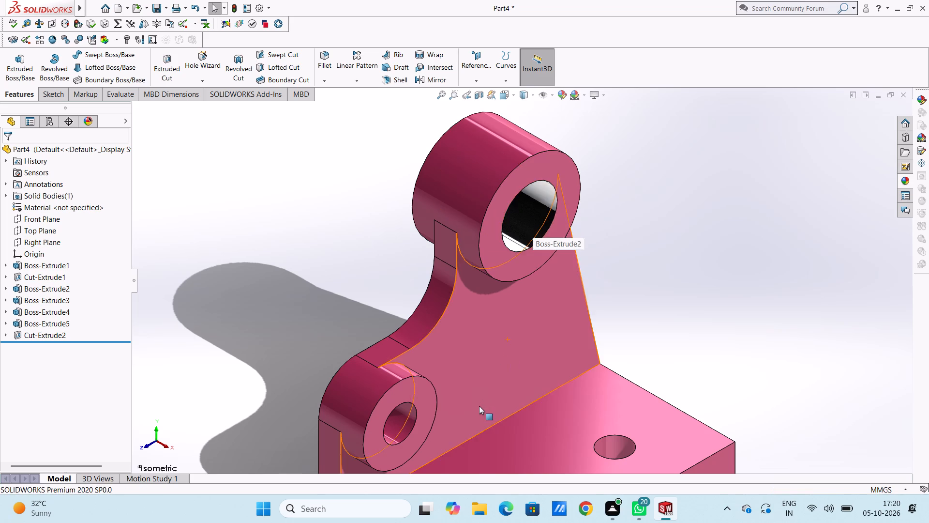
Apply the chromium plate appearance to the bore of the smaller ring boss.
{"action": "scroll", "coordinate": [479, 406], "scroll_direction": "up", "scroll_amount": 4}
{"action": "scroll", "coordinate": [456, 364], "scroll_direction": "down", "scroll_amount": 3}
{"action": "scroll", "coordinate": [449, 311], "scroll_direction": "down", "scroll_amount": 2}
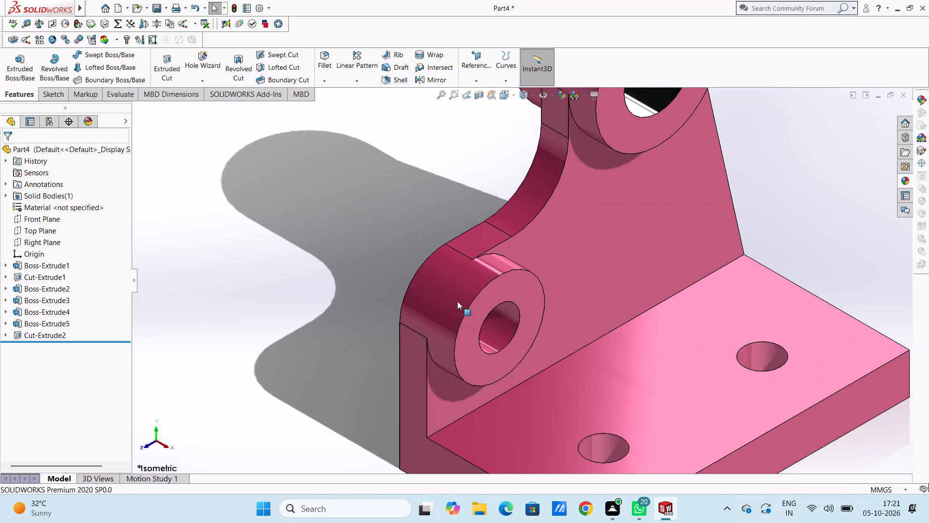
{"action": "left_click", "coordinate": [902, 176]}
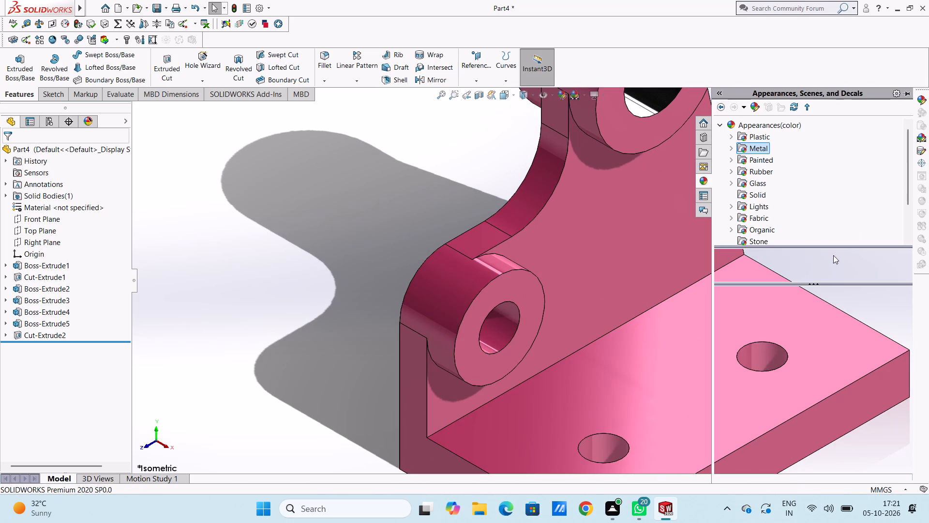
{"action": "left_click_drag", "start_coordinate": [835, 311], "coordinate": [517, 331]}
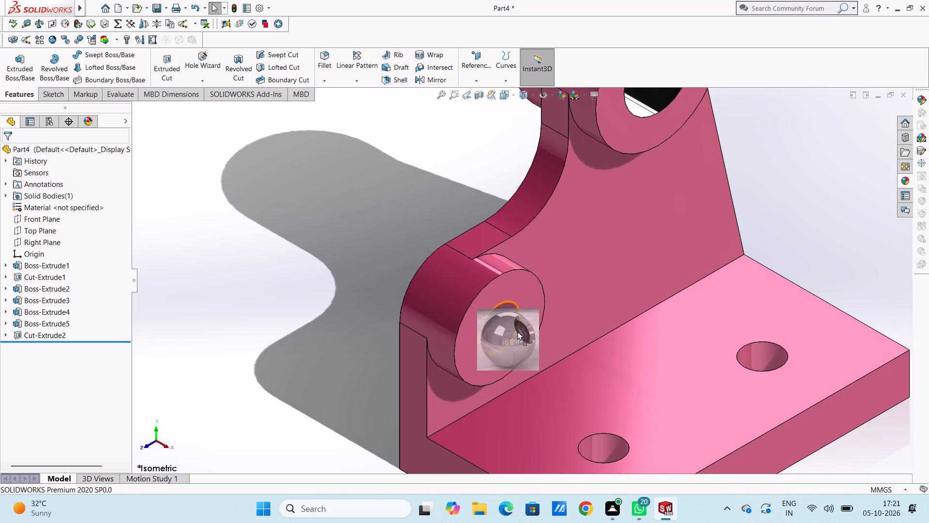
{"action": "left_click_drag", "start_coordinate": [517, 331], "coordinate": [500, 331]}
{"action": "left_click", "coordinate": [499, 331]}
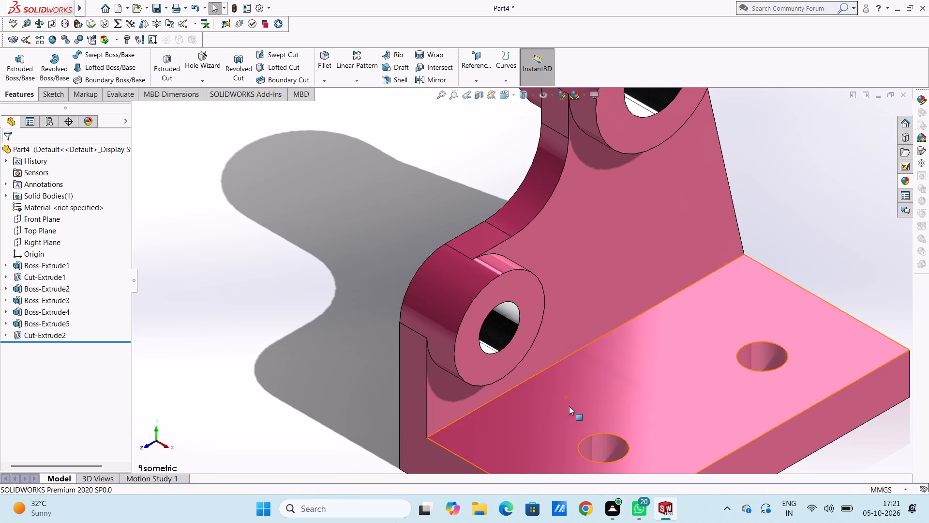
Apply the chromium plate appearance to the inner face of the base hole near the smaller boss.
{"action": "scroll", "coordinate": [569, 406], "scroll_direction": "up", "scroll_amount": 4}
{"action": "scroll", "coordinate": [536, 356], "scroll_direction": "down", "scroll_amount": 3}
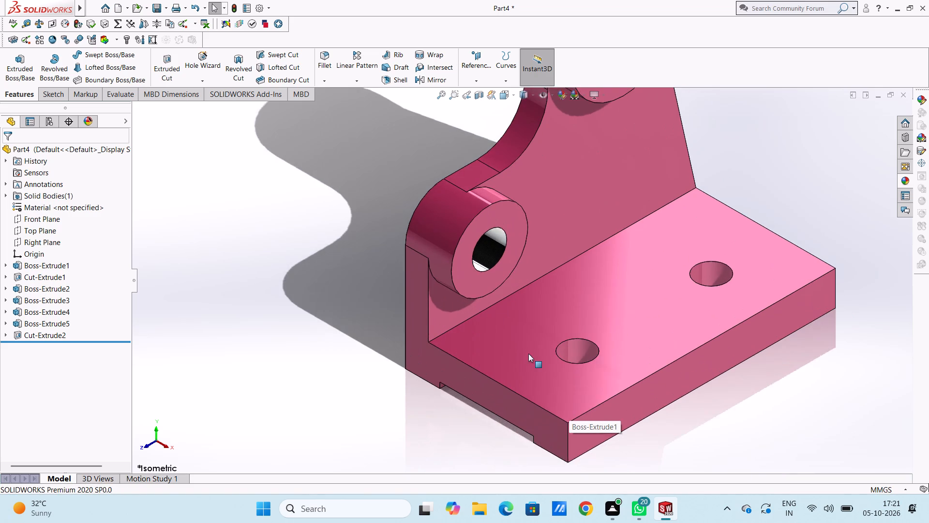
{"action": "scroll", "coordinate": [533, 354], "scroll_direction": "down", "scroll_amount": 7}
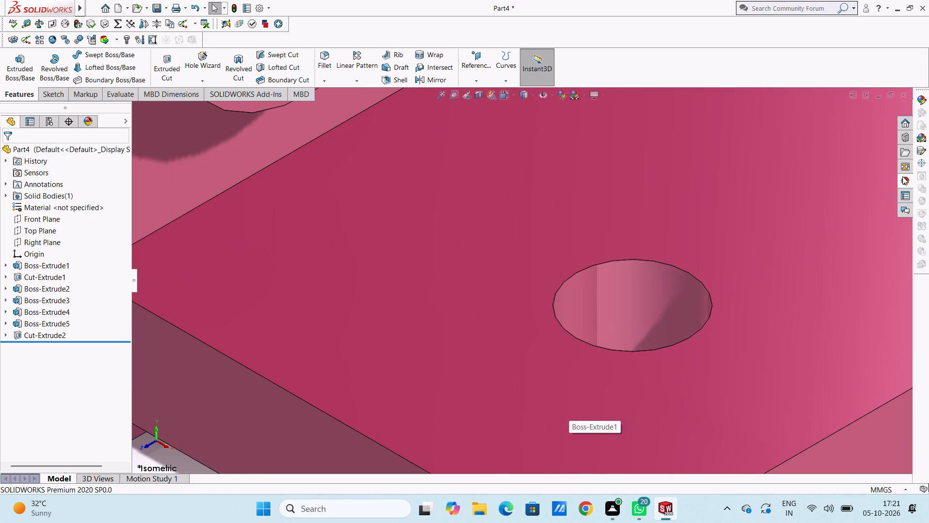
{"action": "left_click", "coordinate": [904, 177]}
{"action": "left_click_drag", "start_coordinate": [835, 318], "coordinate": [639, 325]}
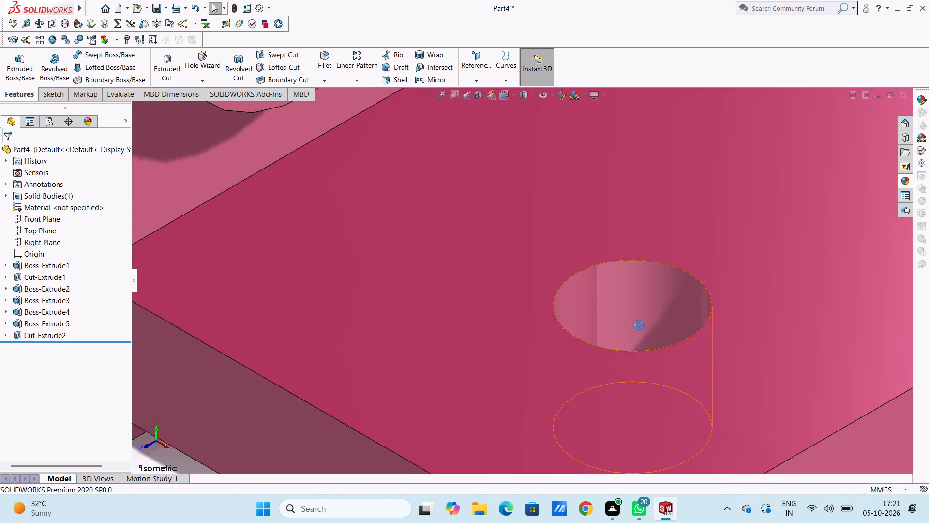
{"action": "left_click", "coordinate": [639, 325]}
Apply the chromium plate appearance to the inner face of the base hole near the larger boss.
{"action": "scroll", "coordinate": [639, 325], "scroll_direction": "up", "scroll_amount": 12}
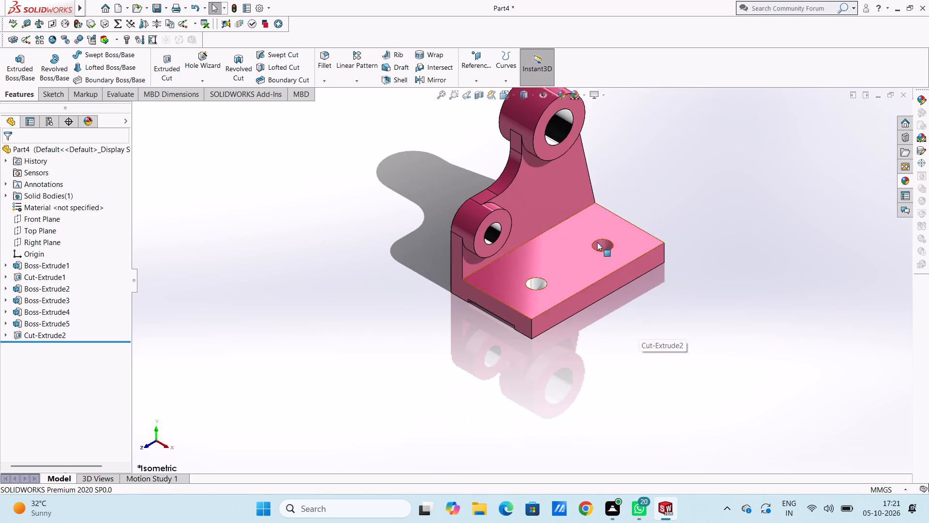
{"action": "scroll", "coordinate": [556, 221], "scroll_direction": "down", "scroll_amount": 3}
{"action": "scroll", "coordinate": [618, 247], "scroll_direction": "down", "scroll_amount": 3}
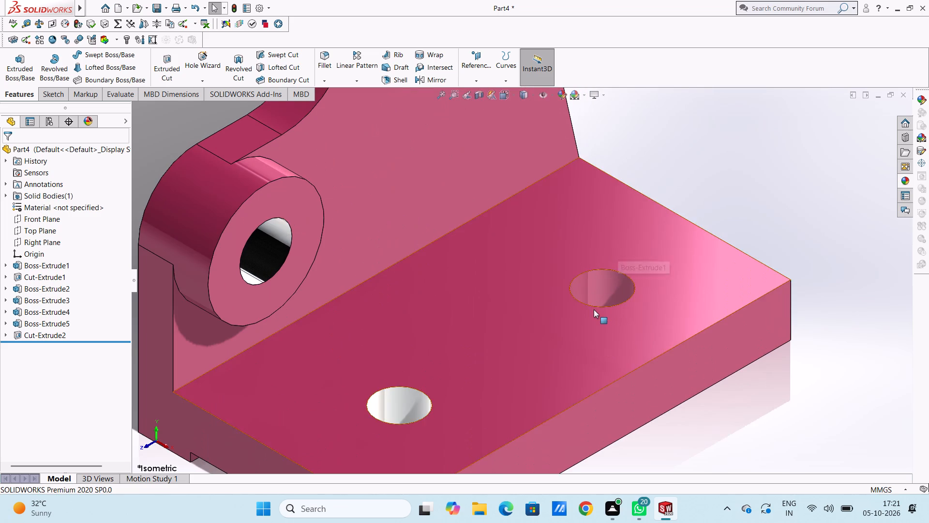
{"action": "scroll", "coordinate": [594, 309], "scroll_direction": "down", "scroll_amount": 2}
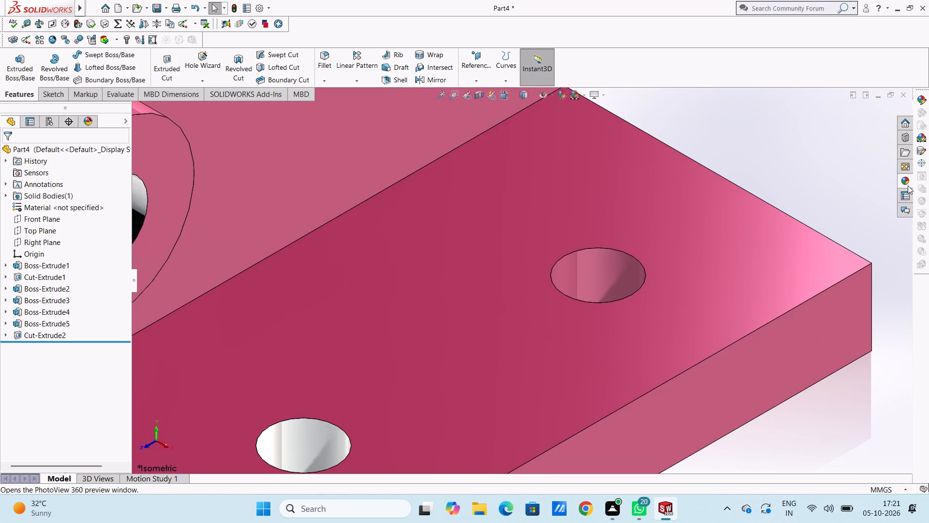
{"action": "left_click", "coordinate": [903, 182]}
{"action": "left_click_drag", "start_coordinate": [845, 315], "coordinate": [701, 298]}
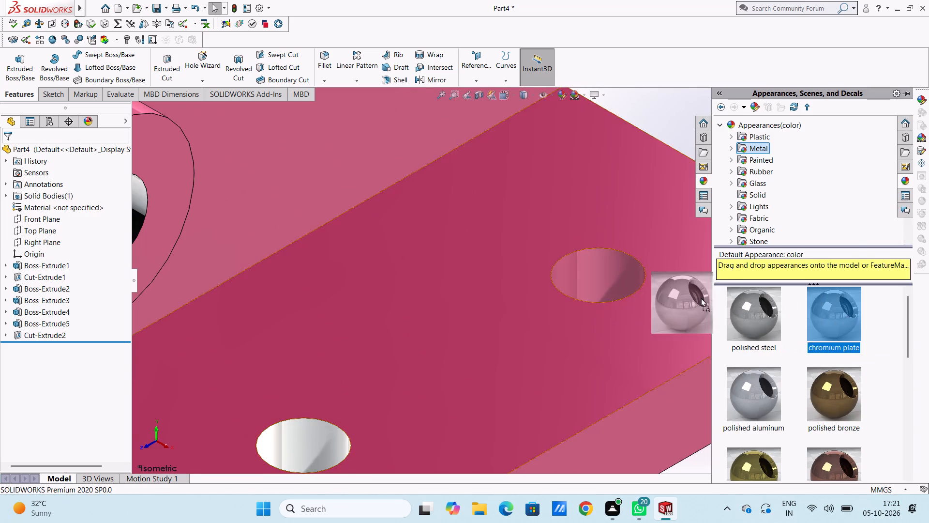
{"action": "left_click_drag", "start_coordinate": [701, 298], "coordinate": [630, 274]}
{"action": "left_click", "coordinate": [629, 274]}
{"action": "scroll", "coordinate": [589, 322], "scroll_direction": "up", "scroll_amount": 6}
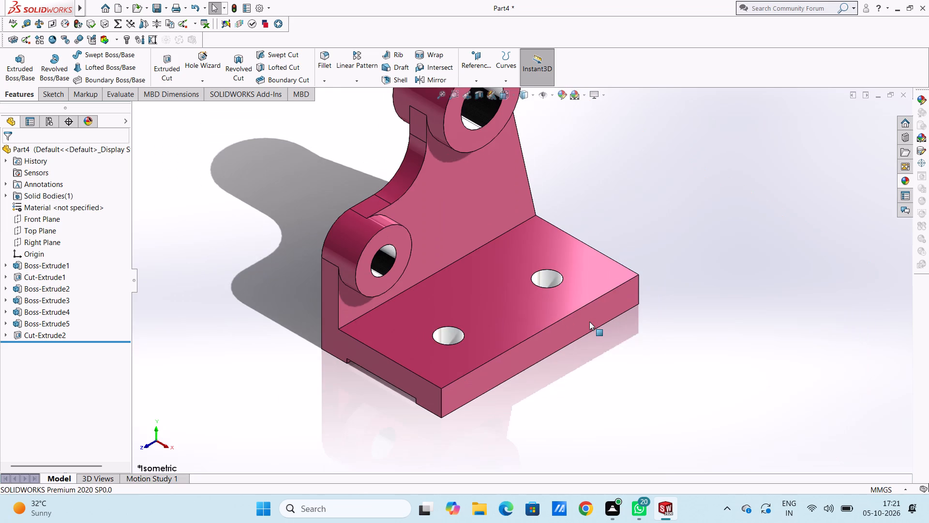
{"action": "scroll", "coordinate": [589, 322], "scroll_direction": "up", "scroll_amount": 1}
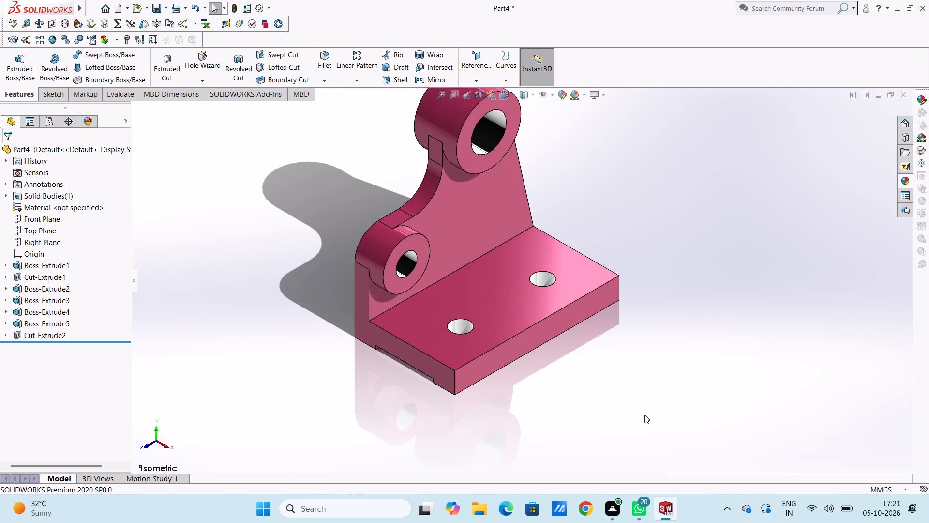
{"action": "key", "text": "Escape"}
{"action": "key", "text": "Escape"}
Save the part in isometric view as "double boss angled support bracket with base mount" in the Documents folder.
{"action": "key", "text": "ctrl+7"}
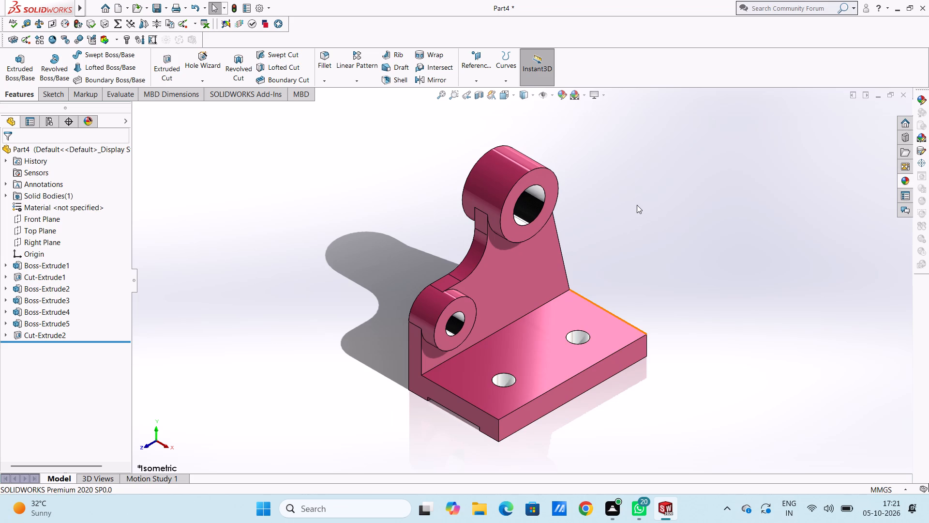
{"action": "key", "text": "ctrl+s"}
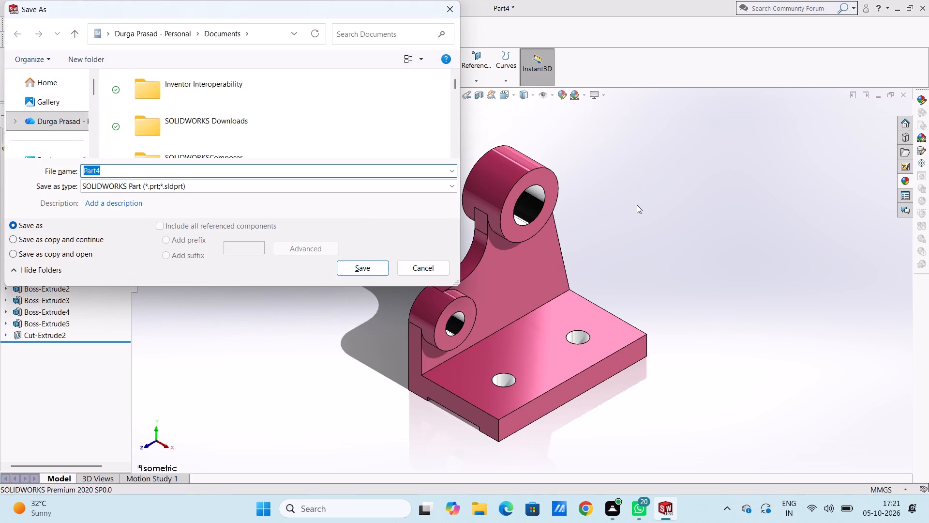
{"action": "type", "text": "doub;e"}
{"action": "key", "text": "space"}
{"action": "key", "text": "BackSpace"}
{"action": "key", "text": "BackSpace"}
{"action": "key", "text": "BackSpace"}
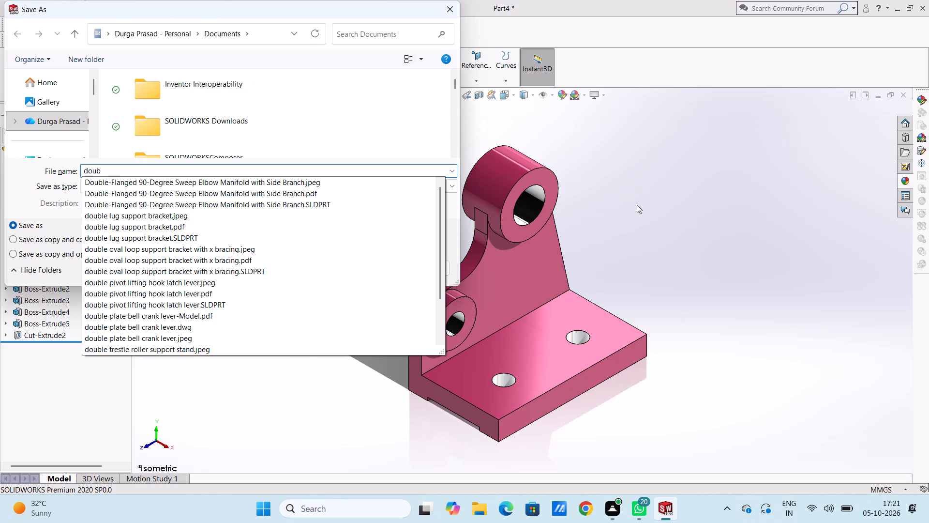
{"action": "type", "text": "le"}
{"action": "key", "text": "space"}
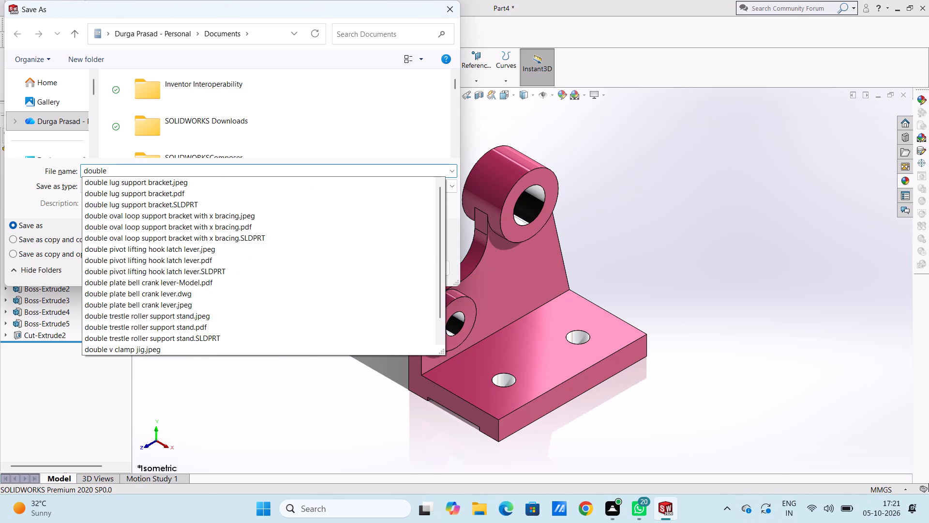
{"action": "type", "text": "boss"}
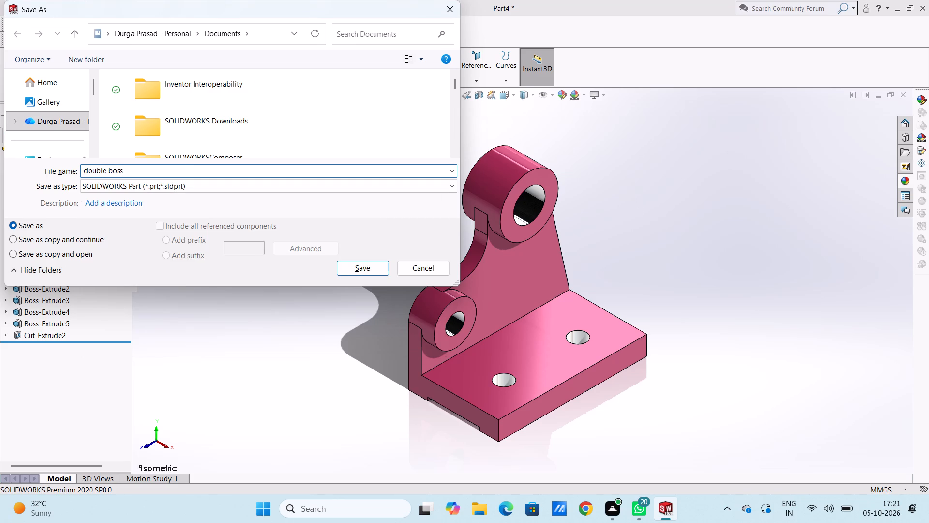
{"action": "key", "text": "space"}
{"action": "type", "text": "angled"}
{"action": "key", "text": "space"}
{"action": "type", "text": "suppo"}
{"action": "type", "text": "rt"}
{"action": "key", "text": "space"}
{"action": "type", "text": "br"}
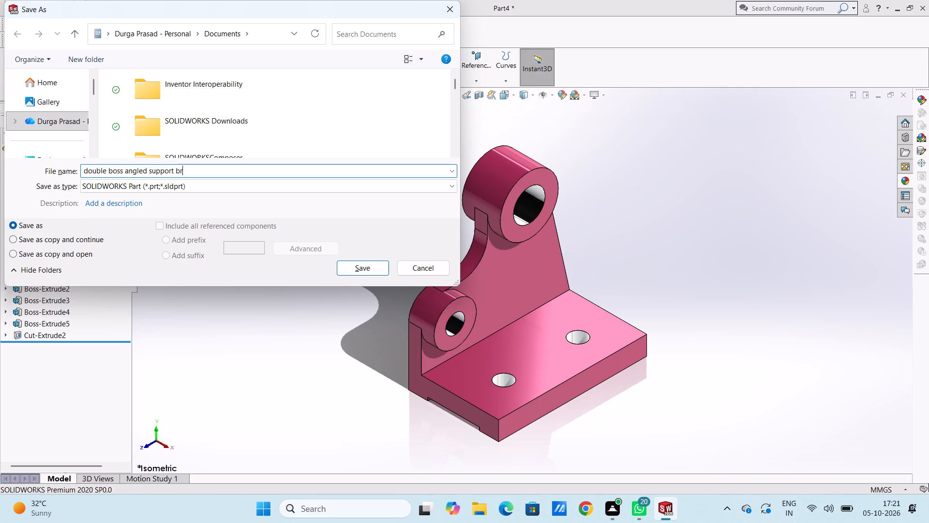
{"action": "type", "text": "ac"}
{"action": "type", "text": "ket"}
{"action": "key", "text": "space"}
{"action": "type", "text": "with"}
{"action": "key", "text": "space"}
{"action": "type", "text": "base"}
{"action": "key", "text": "space"}
{"action": "type", "text": "mount"}
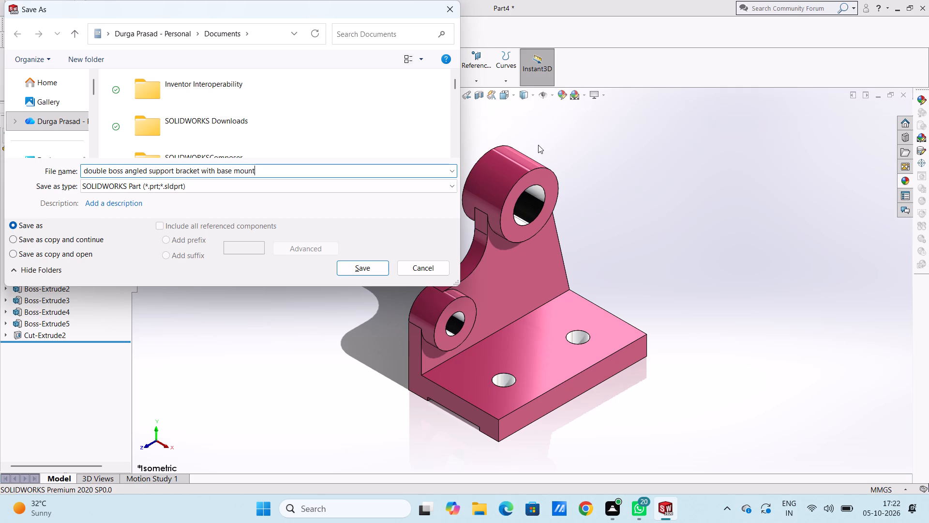
{"action": "left_click", "coordinate": [344, 264]}
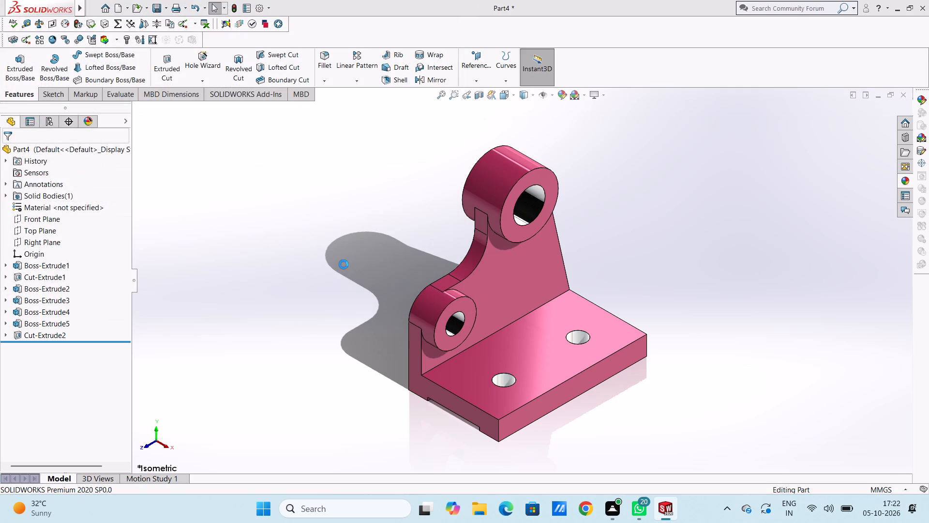
Save a PDF copy (Adobe Portable Document Format) of the bracket under the same file name in Documents.
{"action": "left_click", "coordinate": [164, 11]}
{"action": "left_click", "coordinate": [182, 38]}
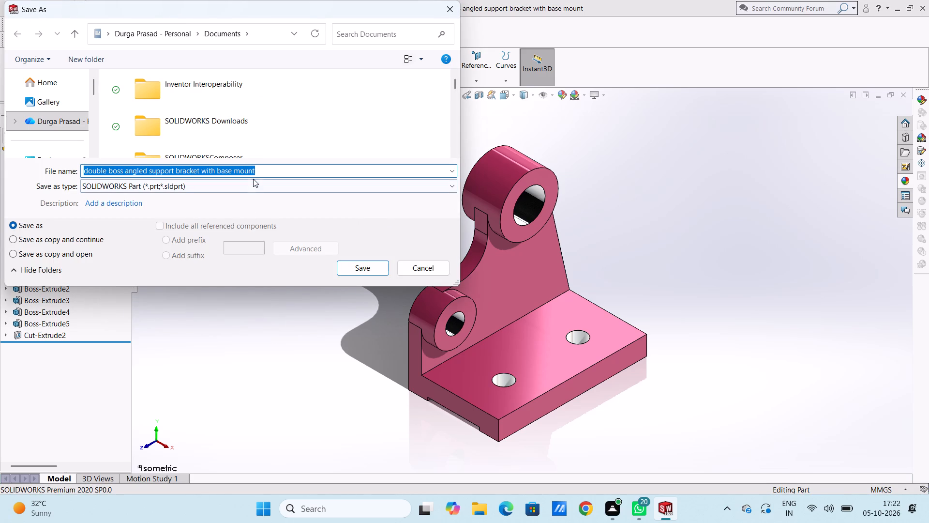
{"action": "left_click", "coordinate": [247, 190]}
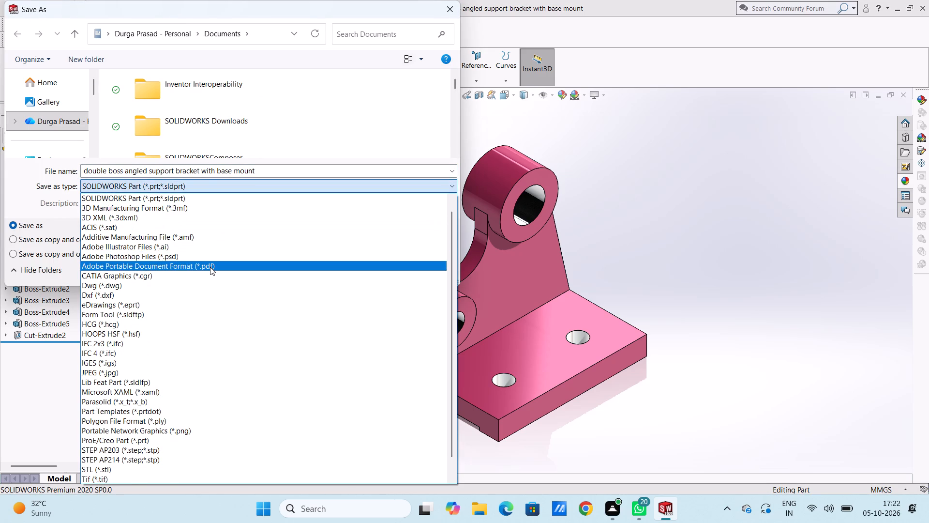
{"action": "left_click", "coordinate": [210, 267]}
{"action": "left_click", "coordinate": [356, 293]}
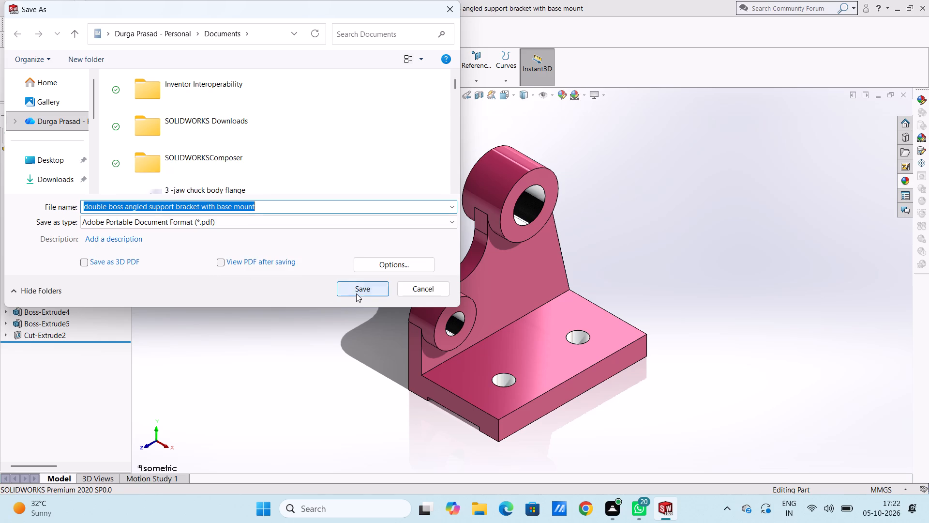